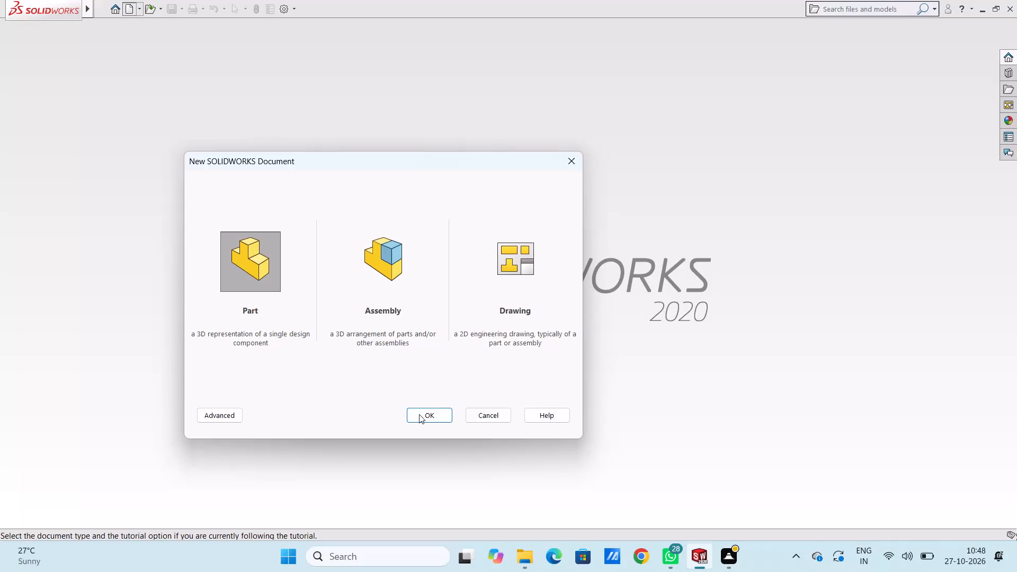
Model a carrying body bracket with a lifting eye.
Create a new part document.
left_click(424, 415)
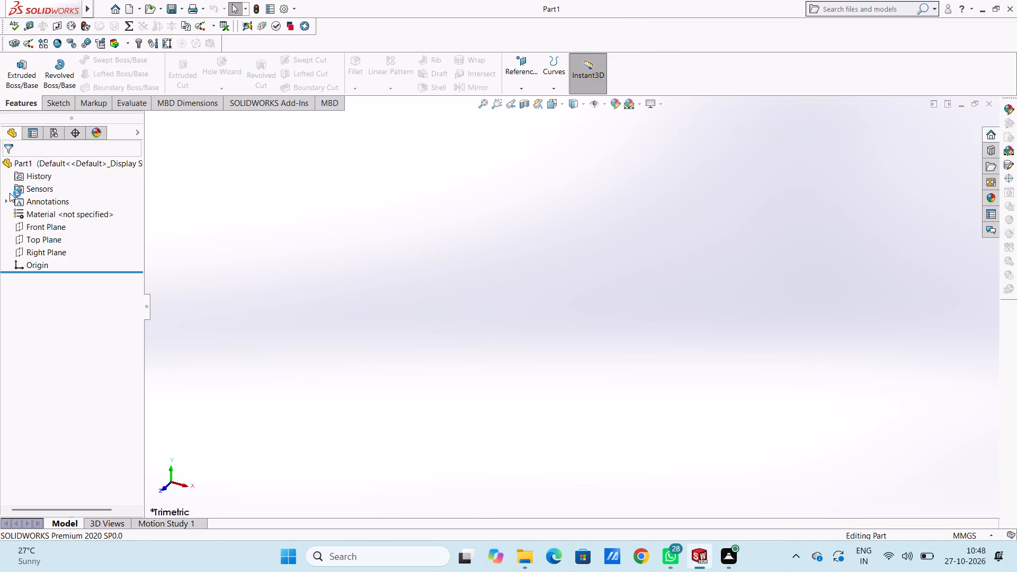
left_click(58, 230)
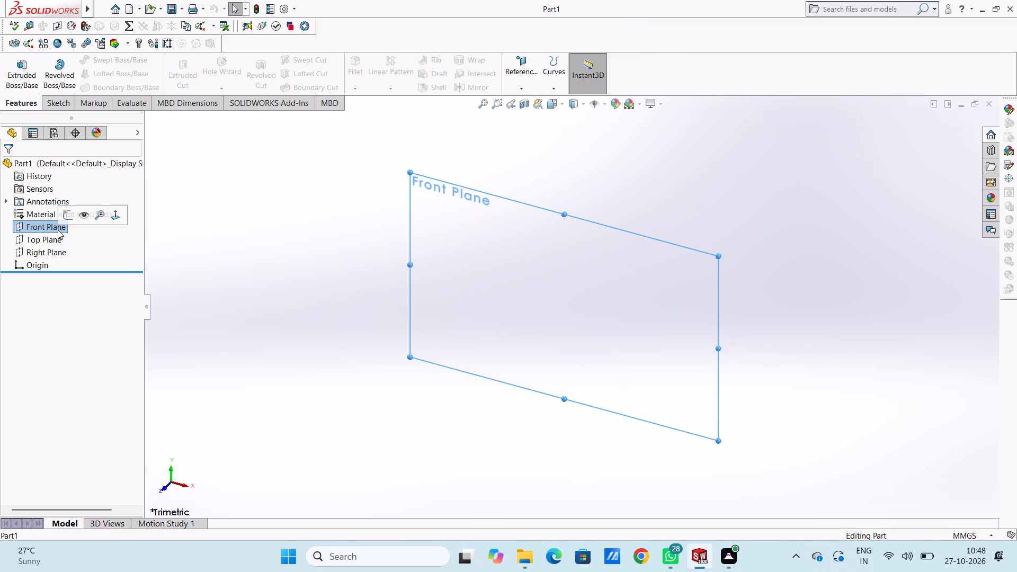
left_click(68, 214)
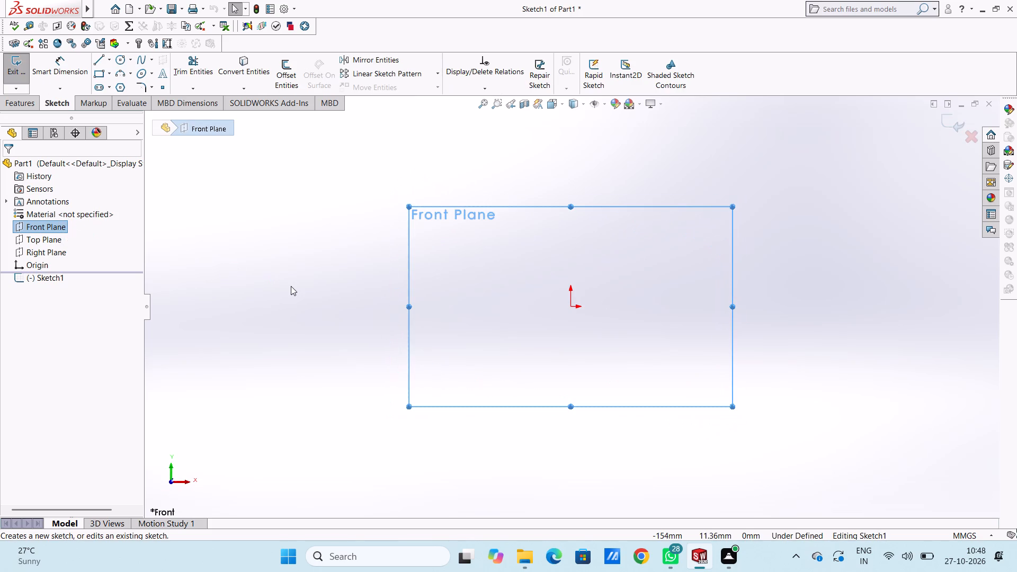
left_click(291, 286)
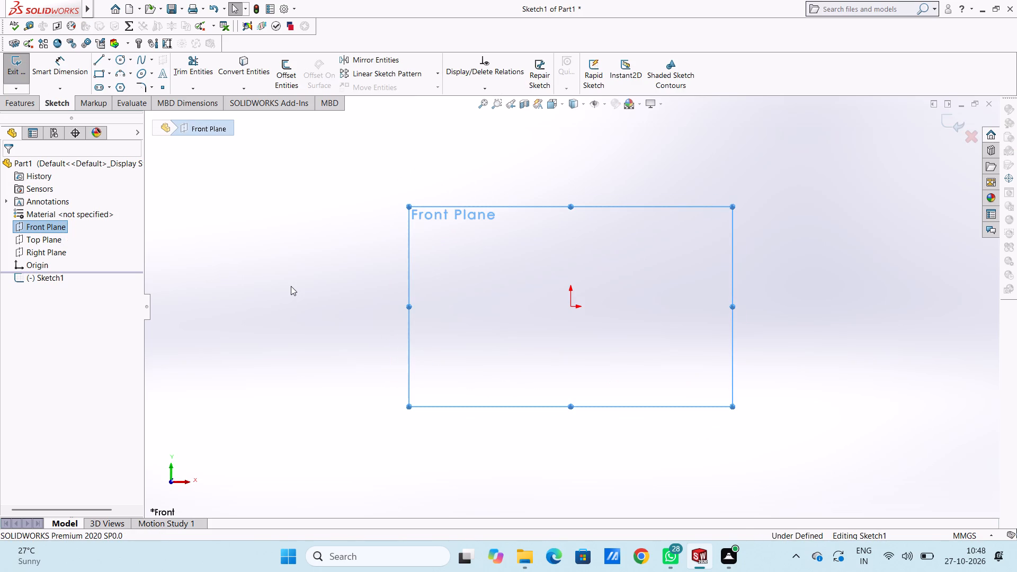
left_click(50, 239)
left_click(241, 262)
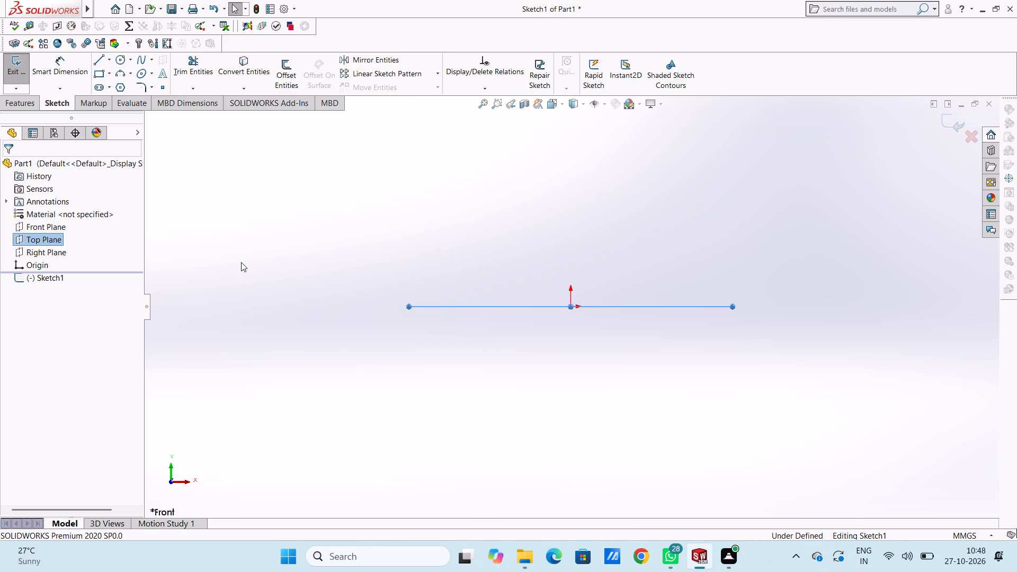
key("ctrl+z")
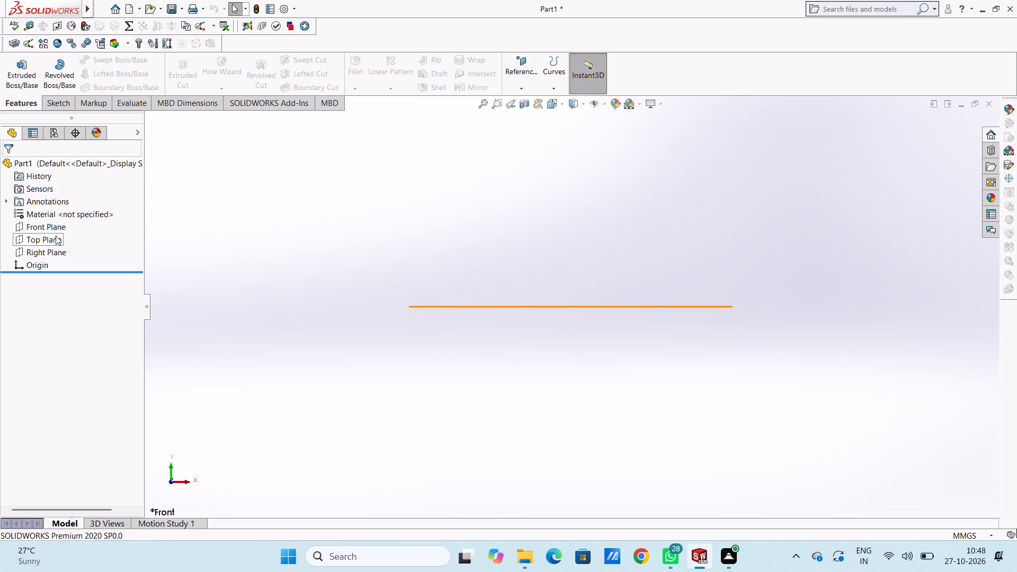
Start a sketch on the Top Plane and draw a 70 by 70 mm center rectangle centred on the origin.
left_click(56, 236)
left_click(67, 217)
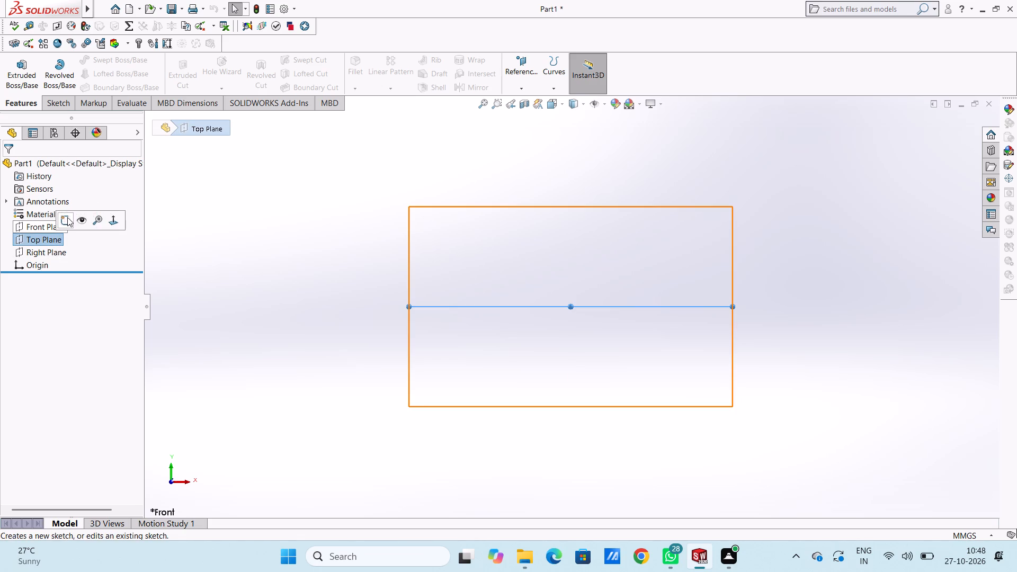
left_click(345, 310)
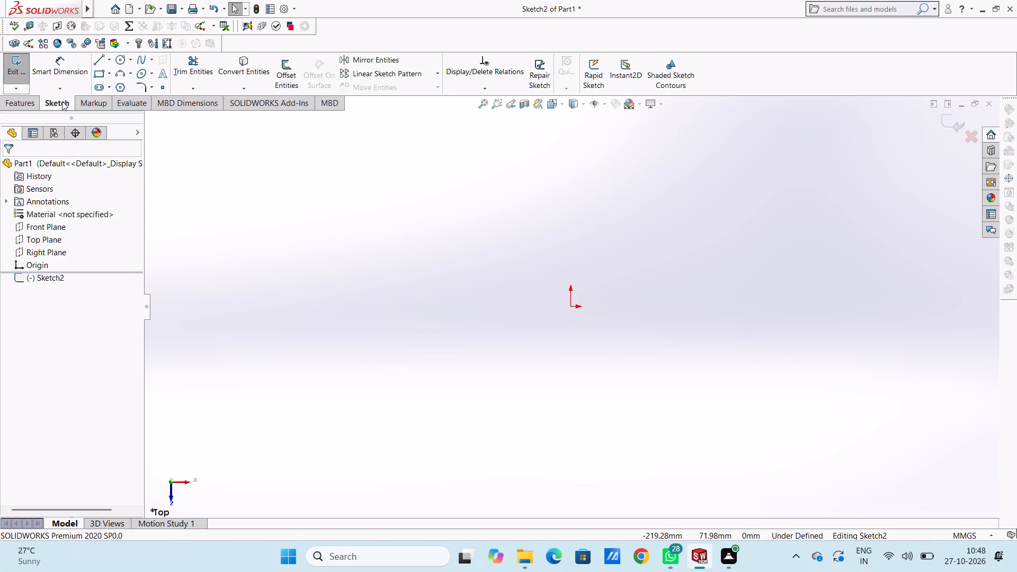
left_click(109, 73)
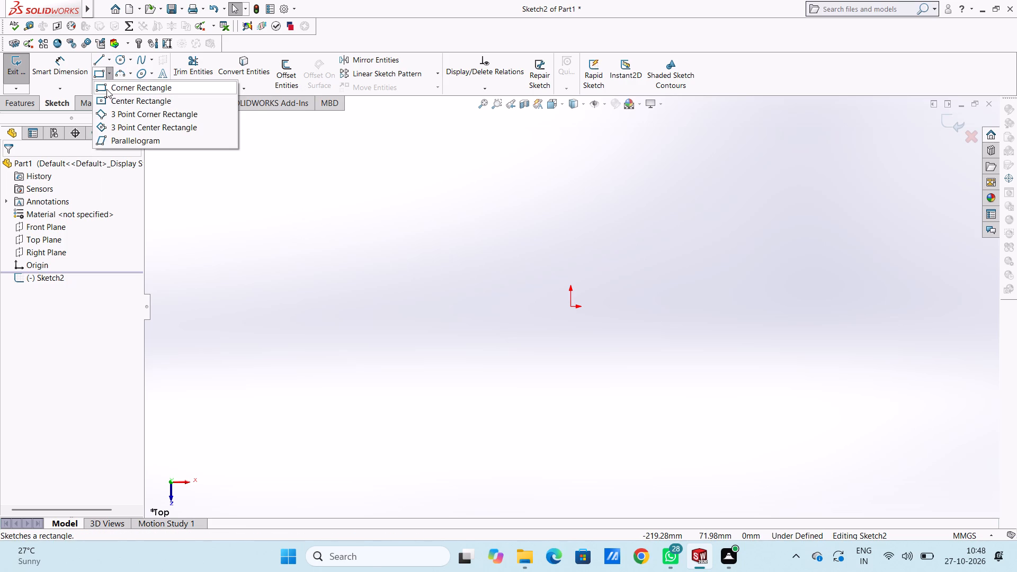
left_click(106, 97)
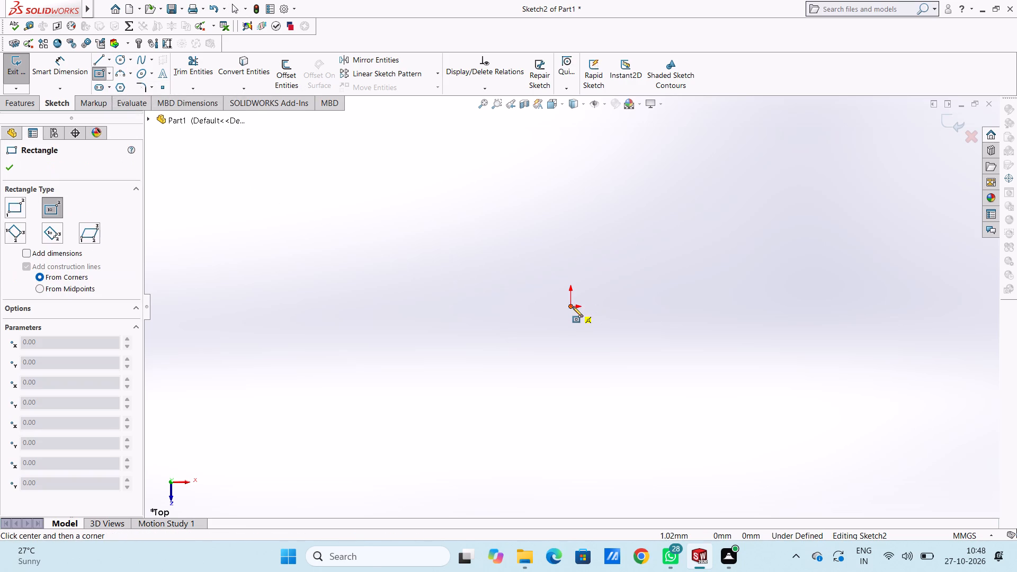
left_click(572, 307)
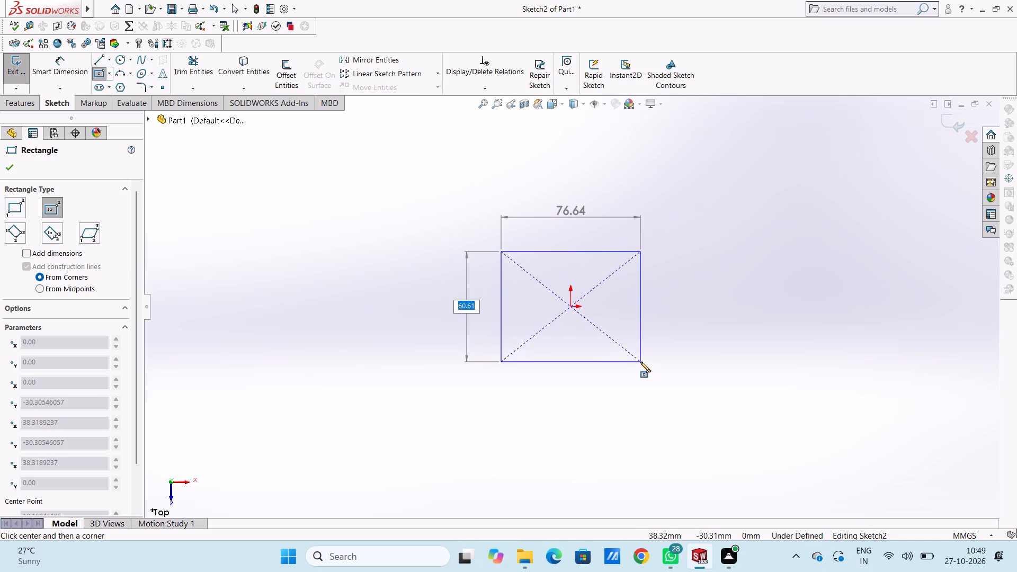
type("70")
key("Return")
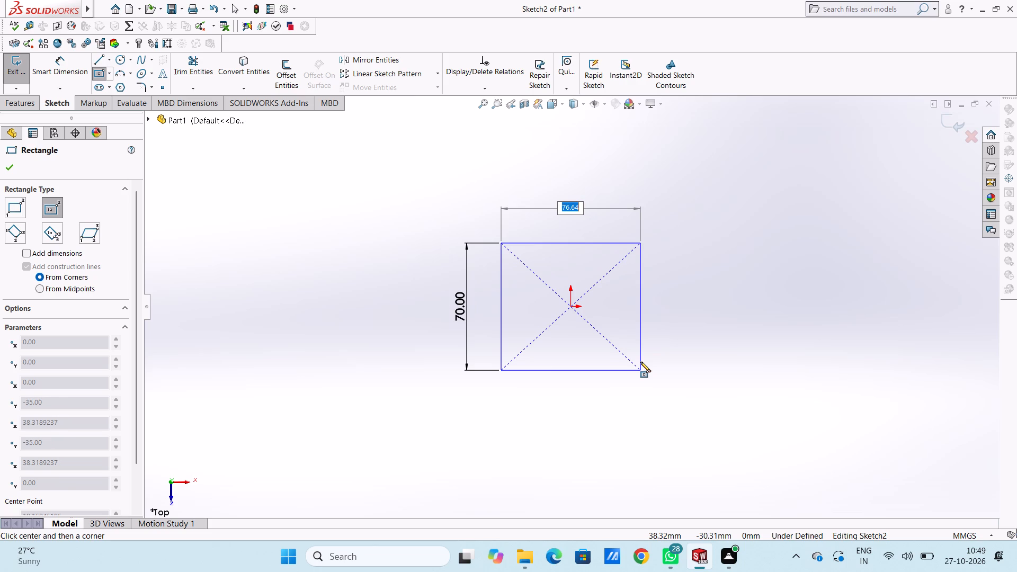
type("70")
key("Return")
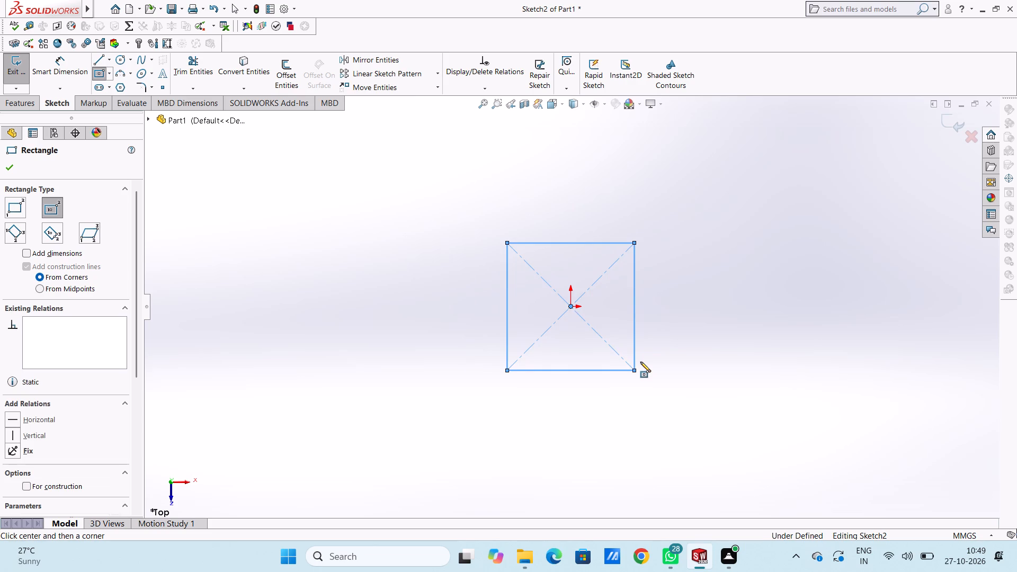
left_click(11, 164)
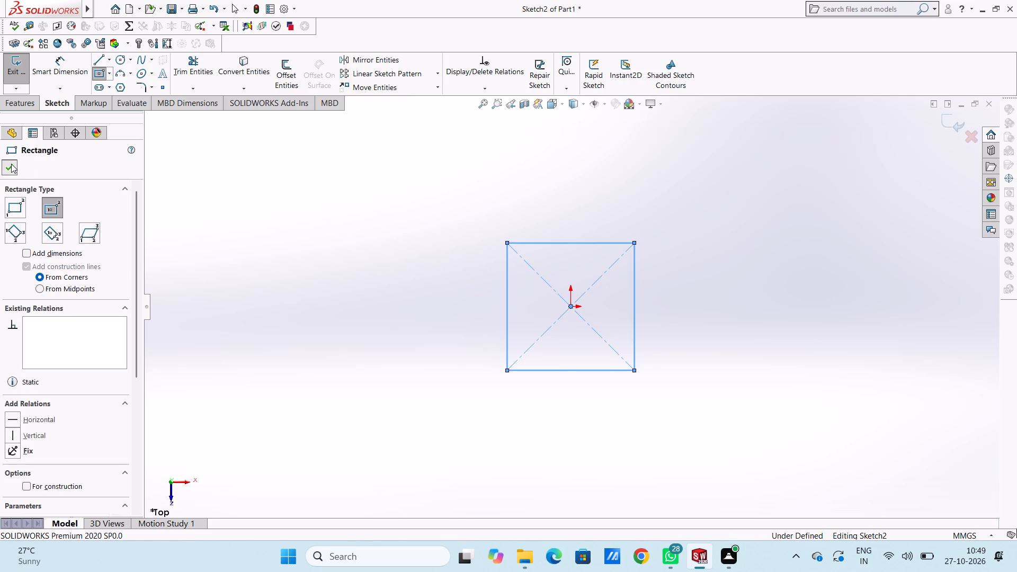
left_click_drag(326, 276, 321, 271)
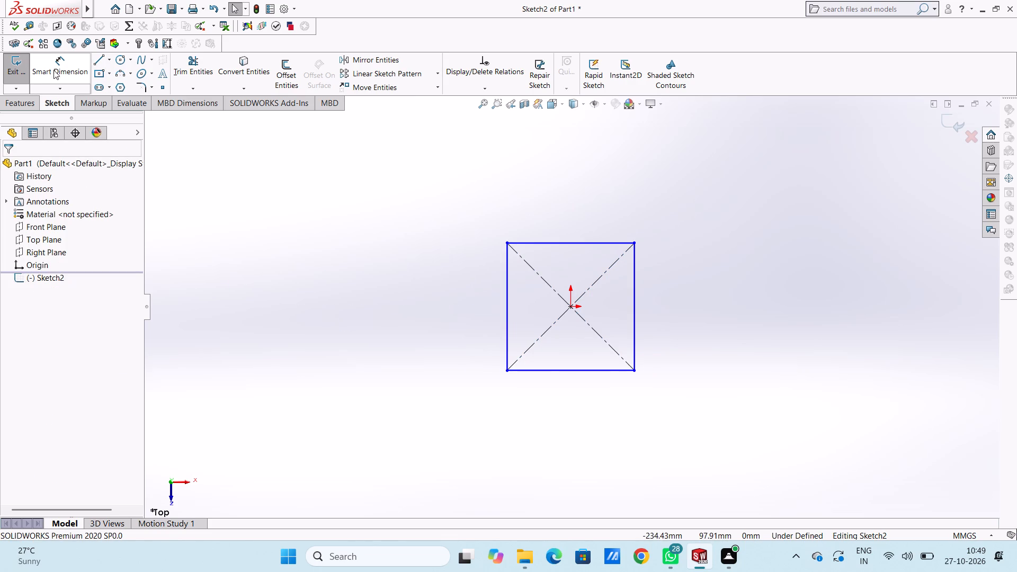
Add a 70 mm Smart Dimension to the square's left vertical side.
left_click(53, 67)
left_click(510, 276)
left_click(362, 290)
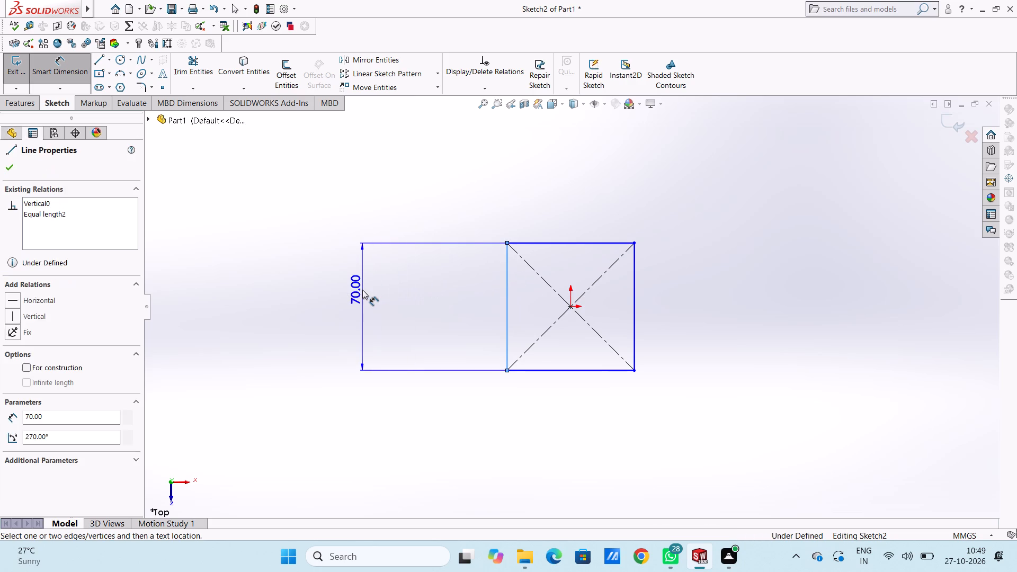
double_click(317, 276)
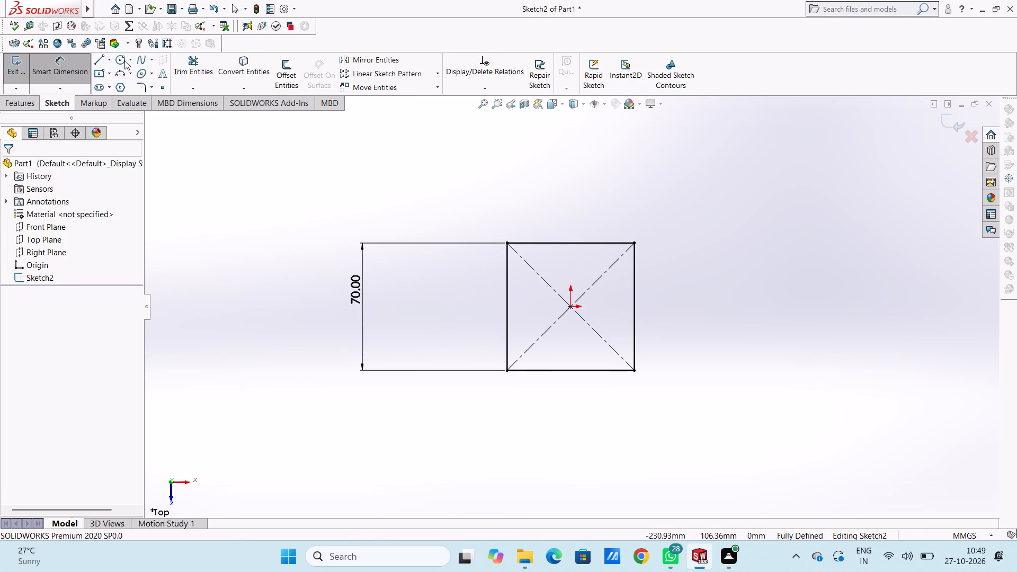
Sketch a circle of about 21 mm radius centred on the midpoint of the square's bottom edge.
left_click(124, 60)
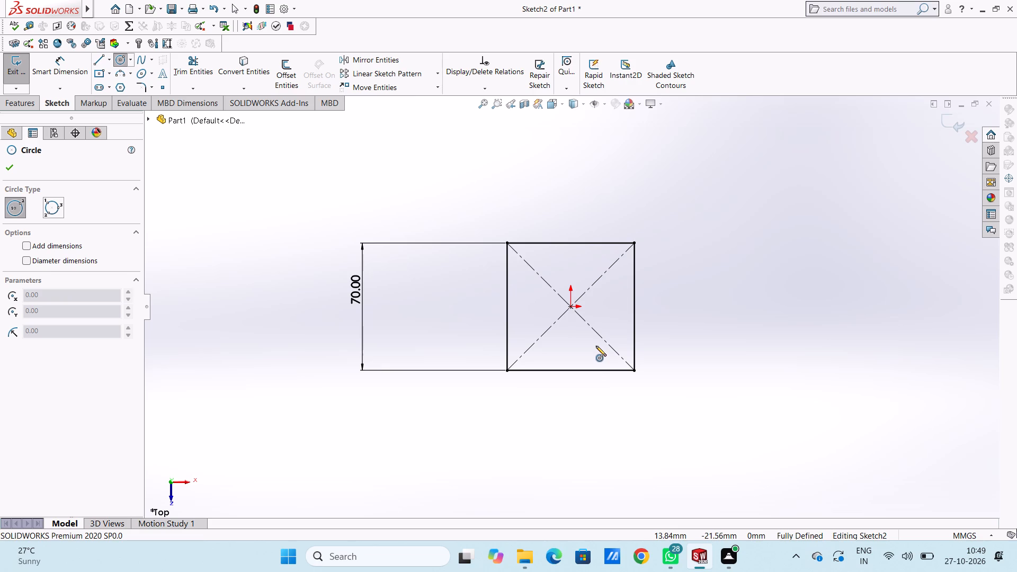
scroll(596, 348, "down", 1)
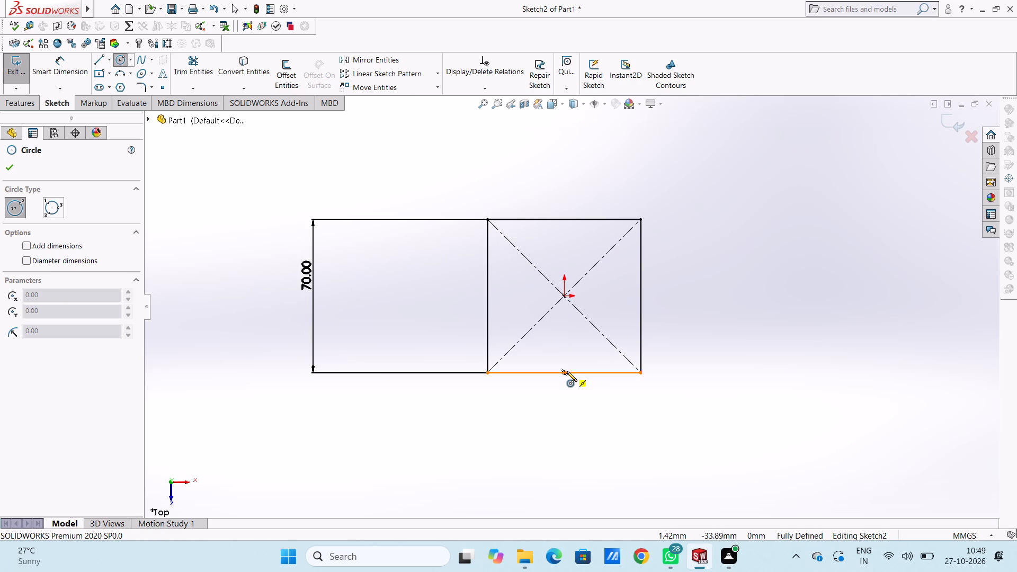
left_click(564, 372)
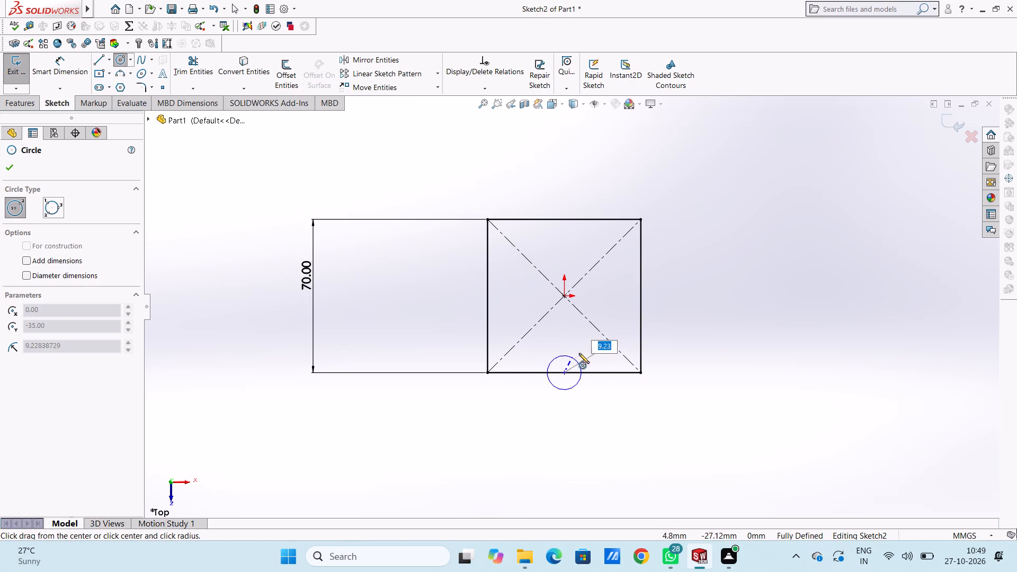
left_click(597, 341)
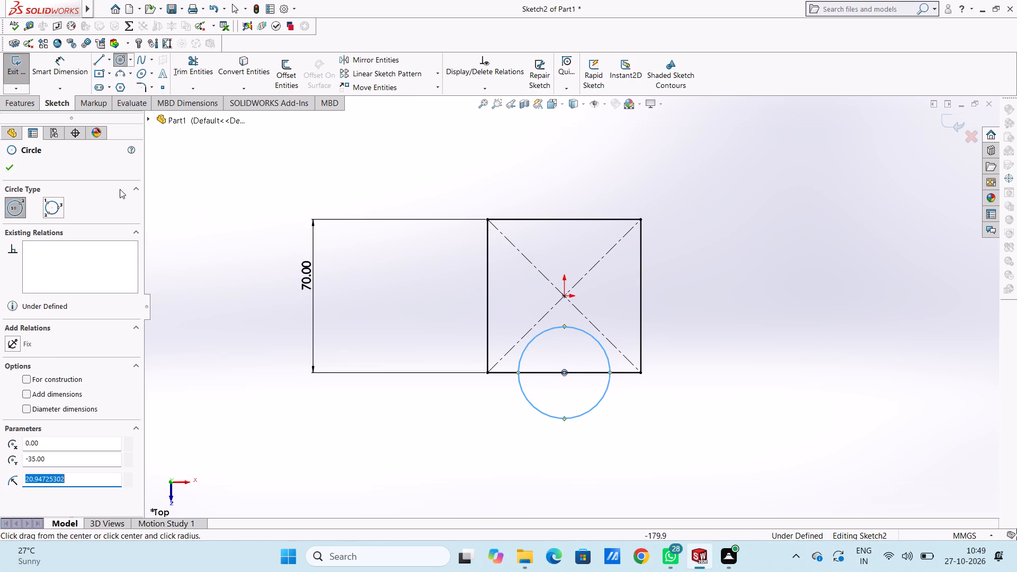
left_click(9, 167)
Dimension the circle on the bottom edge with a diameter of 40 mm.
left_click(63, 74)
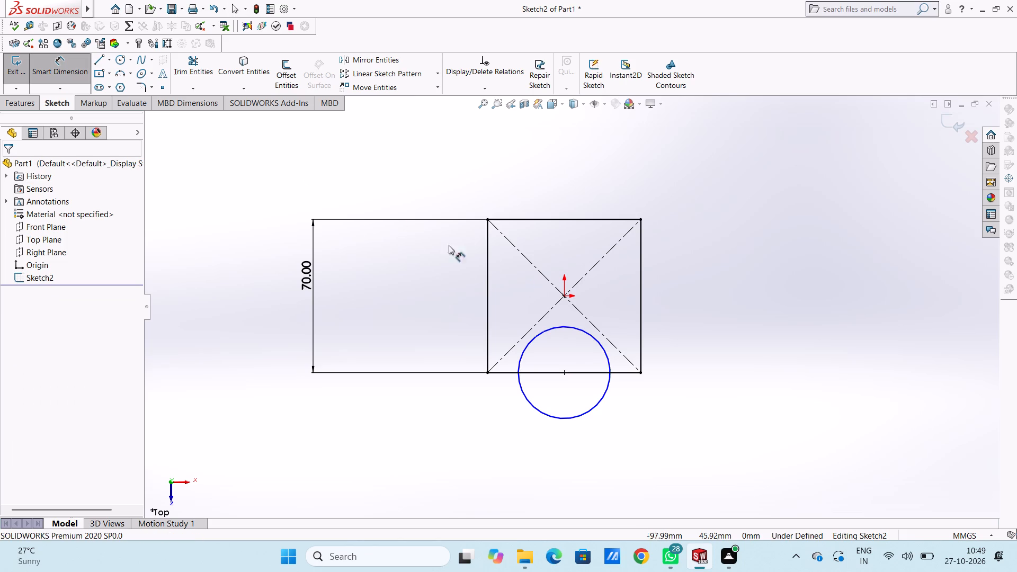
left_click(597, 337)
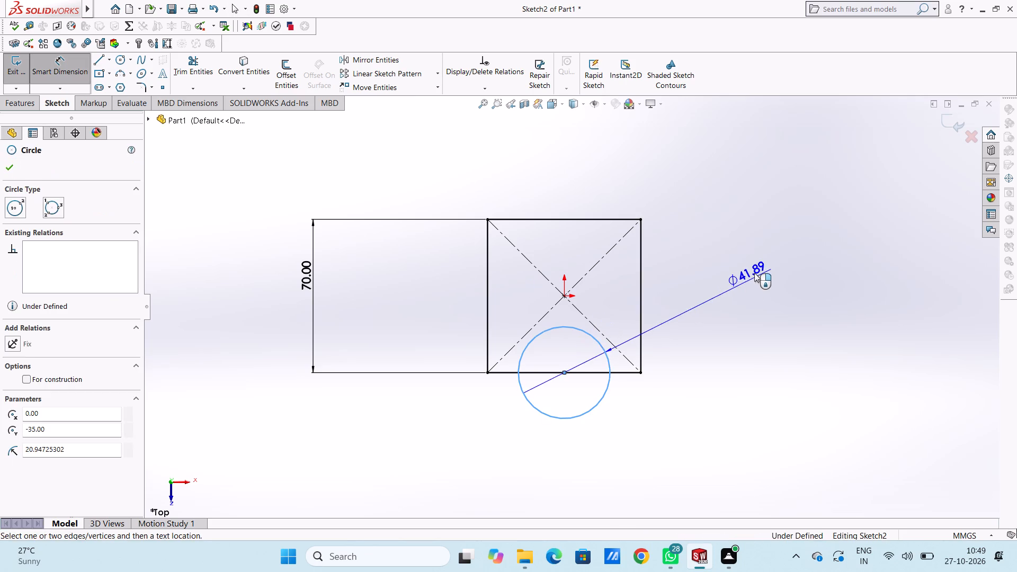
left_click(755, 272)
type("40")
key("Return")
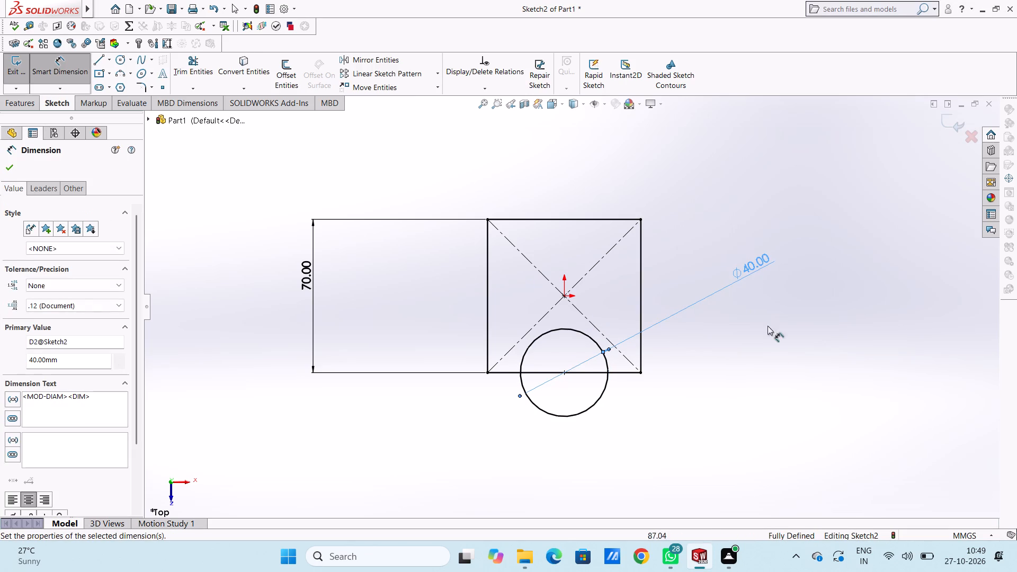
left_click(770, 357)
Trim away the circle's lower half and the bottom edge segment inside it, leaving a semicircular notch in the square.
left_click(191, 60)
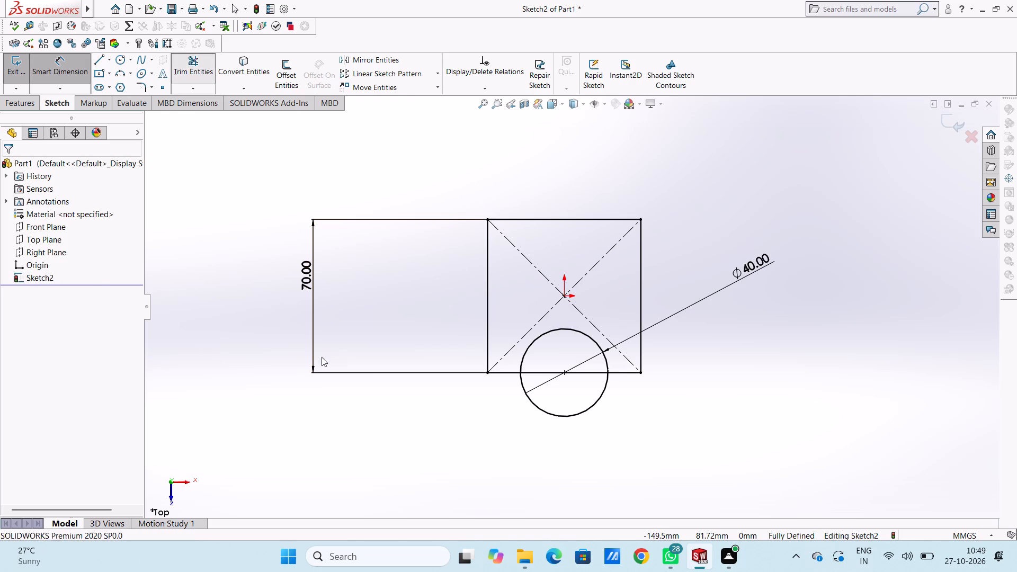
left_click(545, 408)
left_click(542, 374)
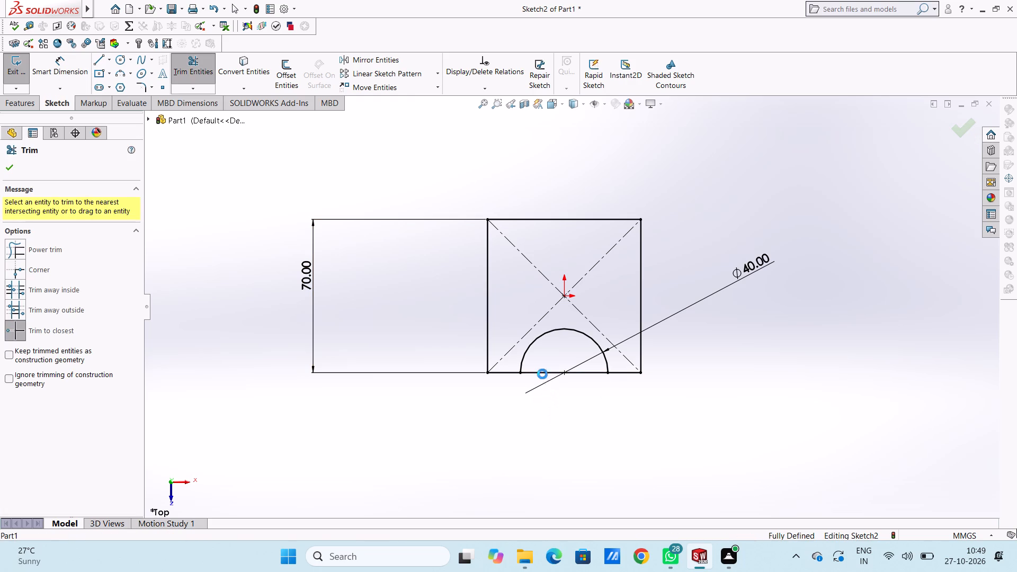
left_click(547, 291)
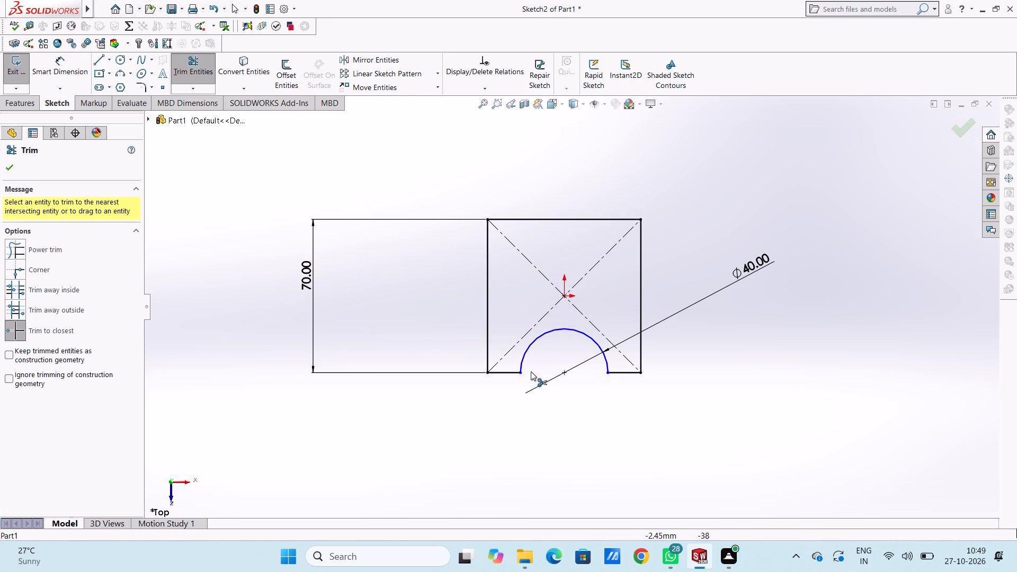
left_click(13, 165)
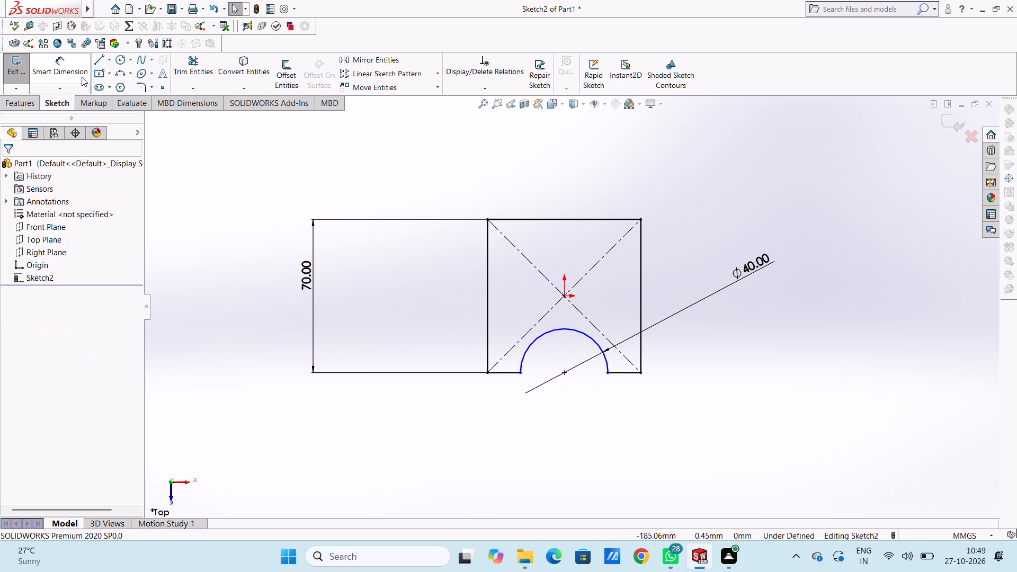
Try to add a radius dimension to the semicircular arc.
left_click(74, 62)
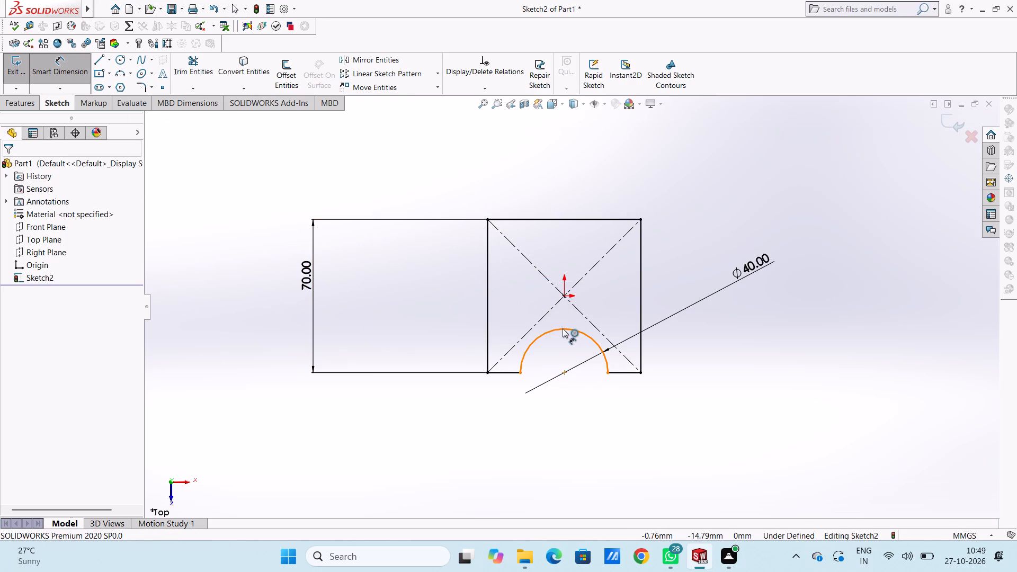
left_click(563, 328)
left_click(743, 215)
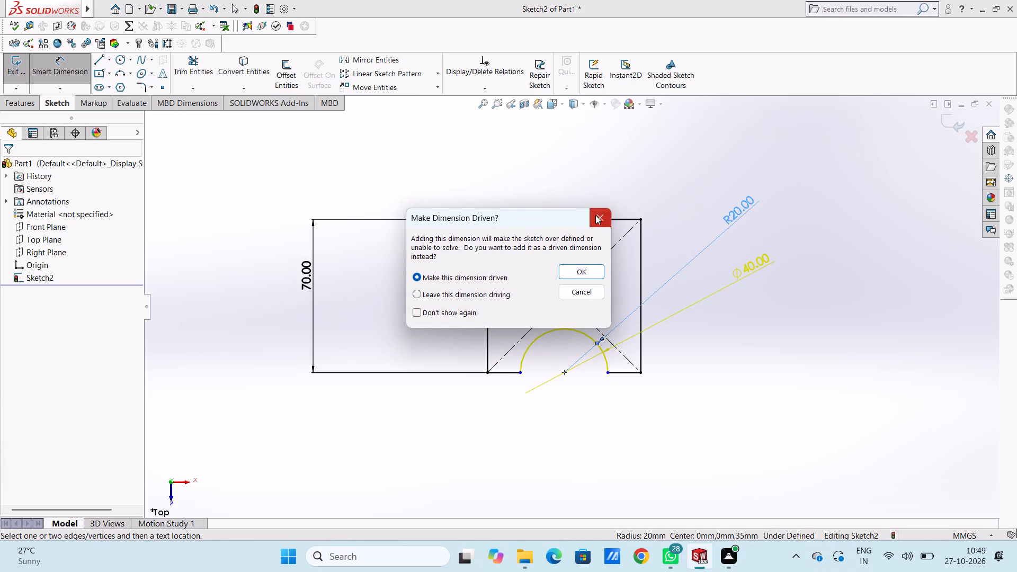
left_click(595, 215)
Dimension the two short bottom edge segments on either side of the arc at 15 mm each.
left_click(612, 373)
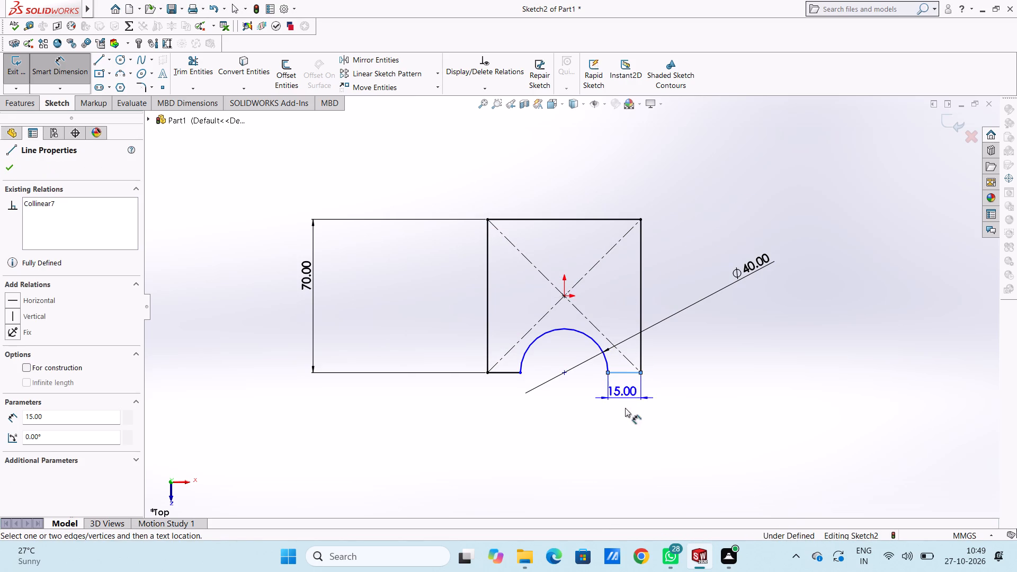
left_click(720, 450)
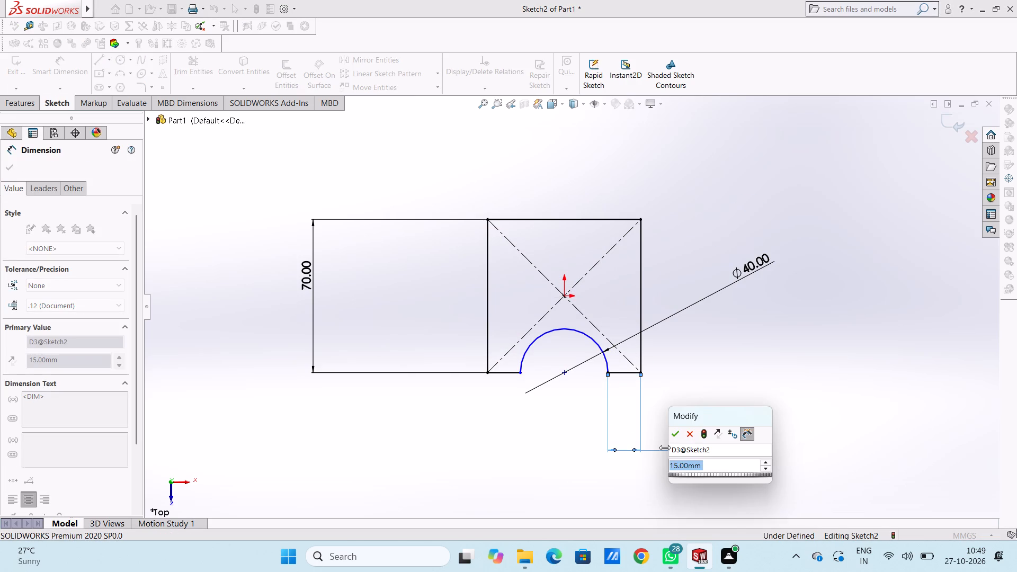
left_click(674, 436)
left_click(572, 446)
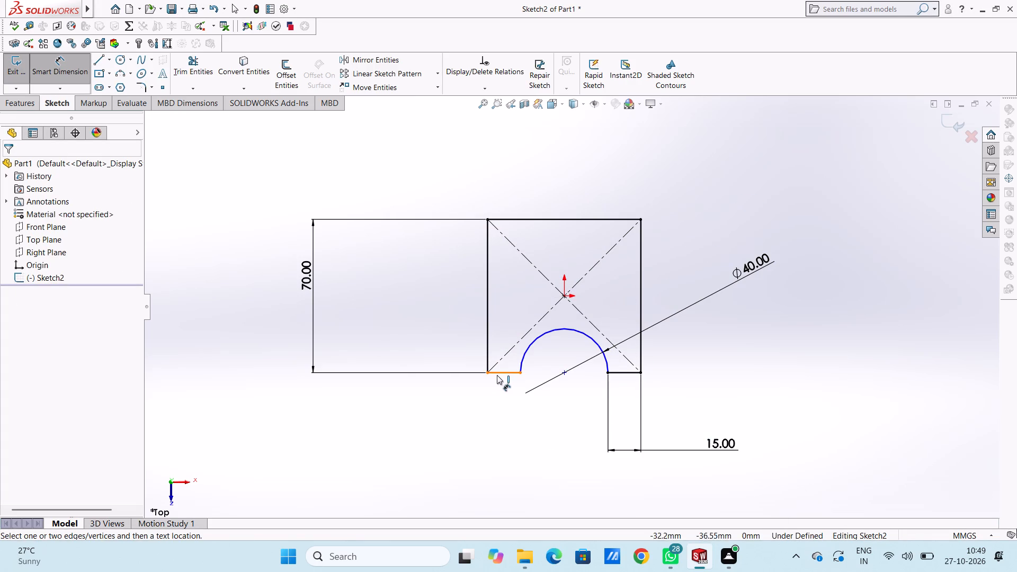
left_click(502, 374)
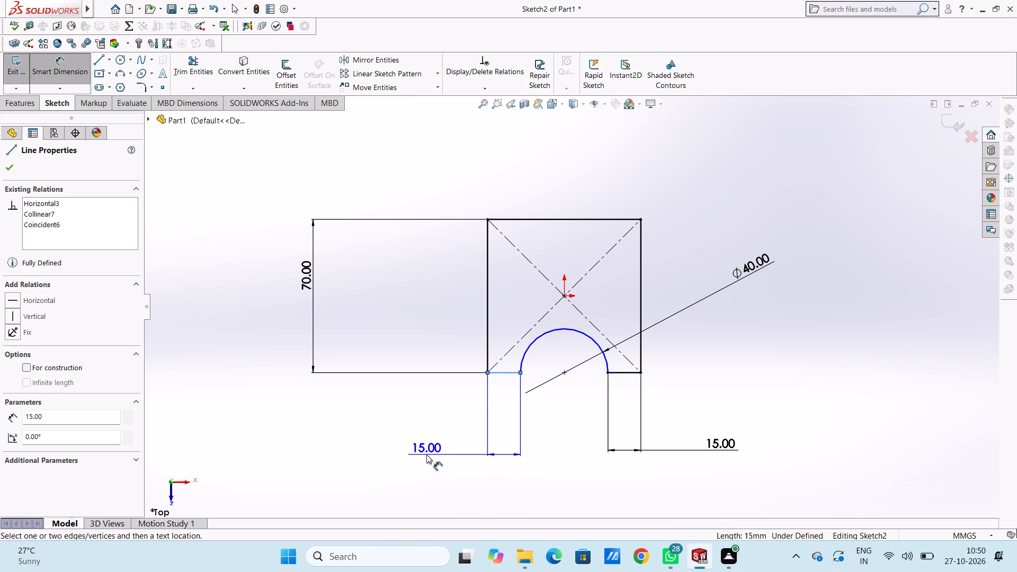
left_click(426, 454)
double_click(383, 438)
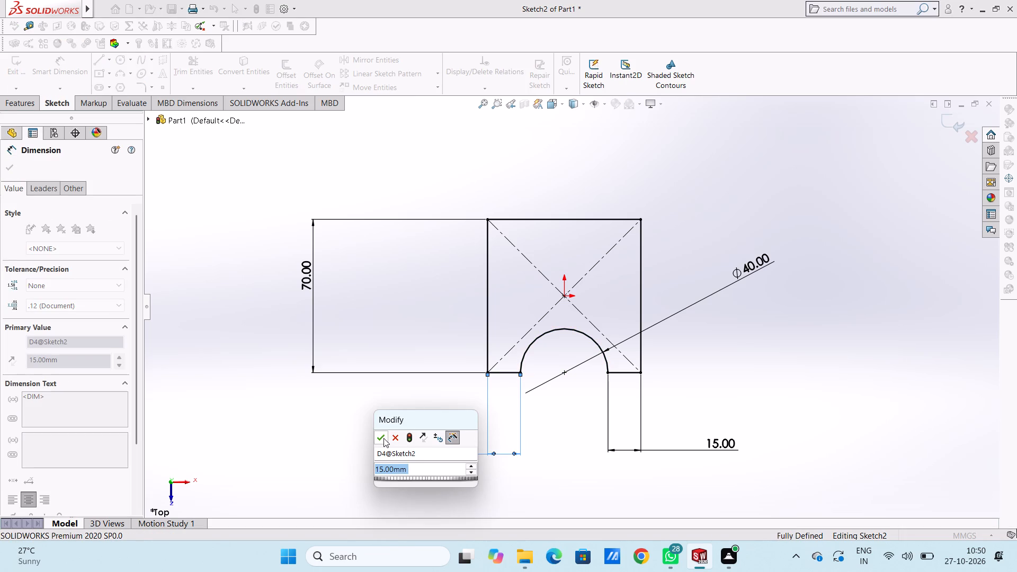
Extrude the notched square profile into a solid with a blind depth of 20 mm.
middle_click_drag(717, 392, 692, 362)
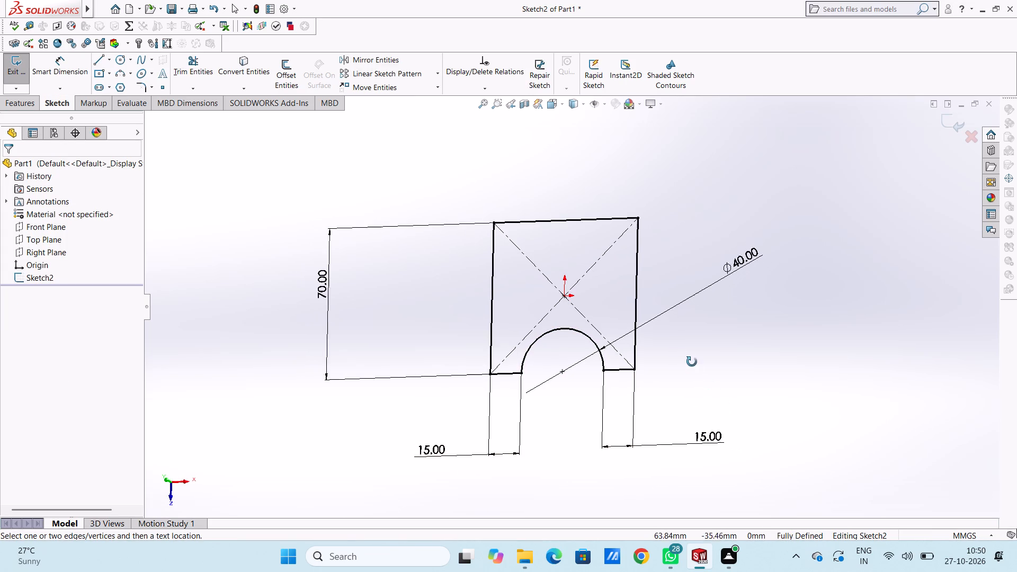
middle_click_drag(692, 362, 770, 380)
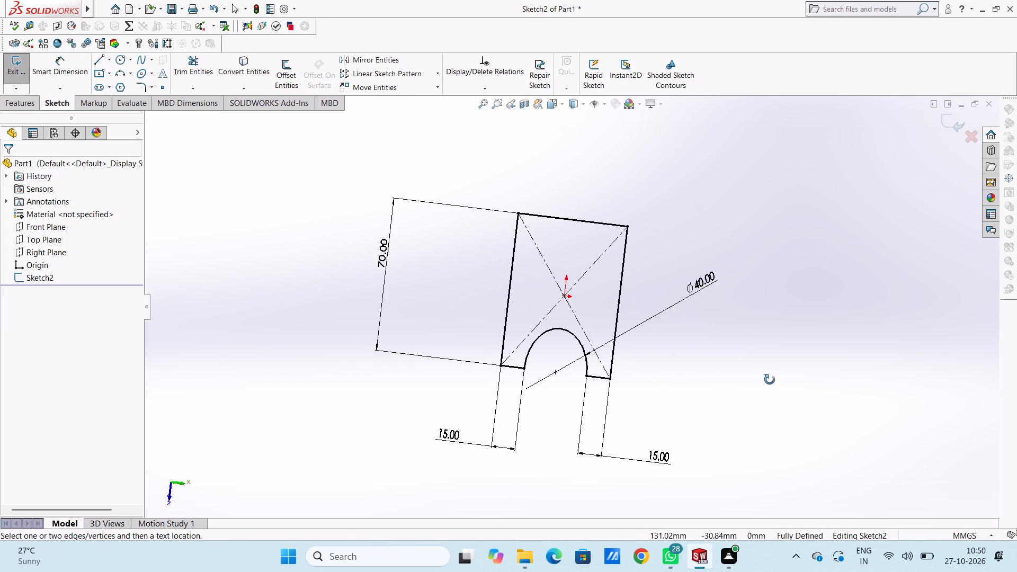
middle_click_drag(770, 380, 697, 320)
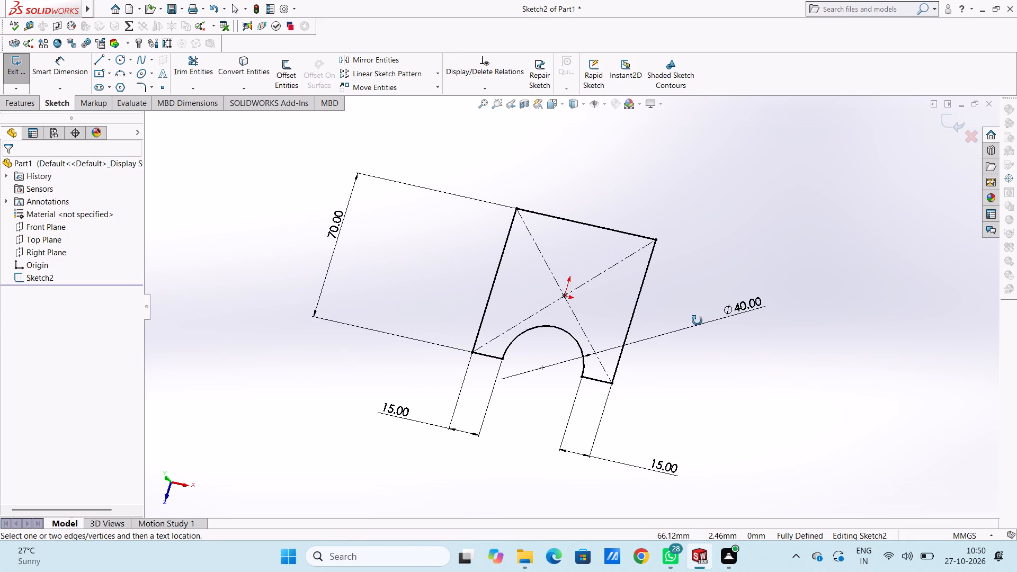
middle_click_drag(697, 320, 674, 272)
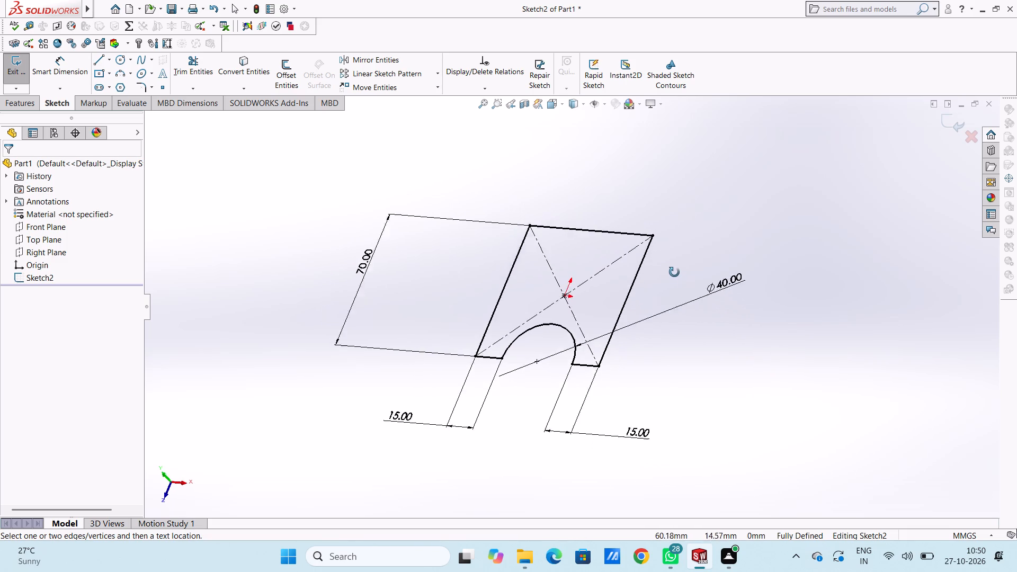
middle_click_drag(674, 272, 683, 207)
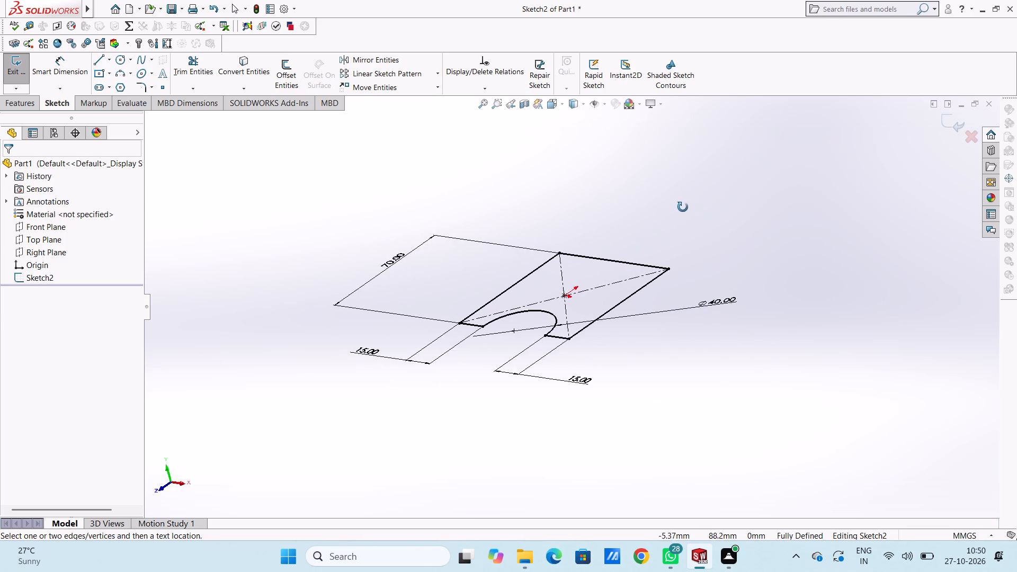
middle_click_drag(683, 207, 674, 229)
scroll(708, 325, "down", 1)
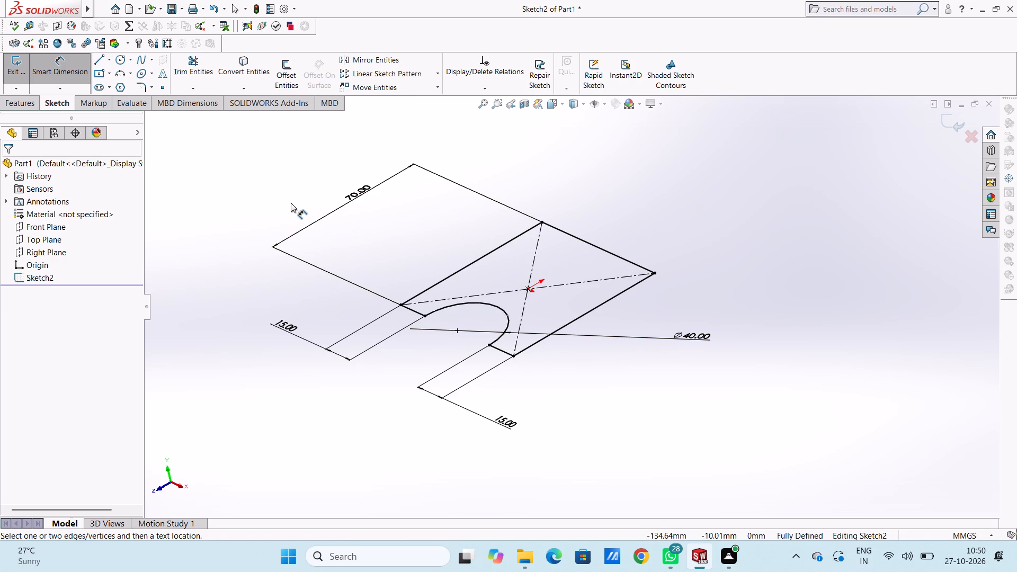
left_click(60, 75)
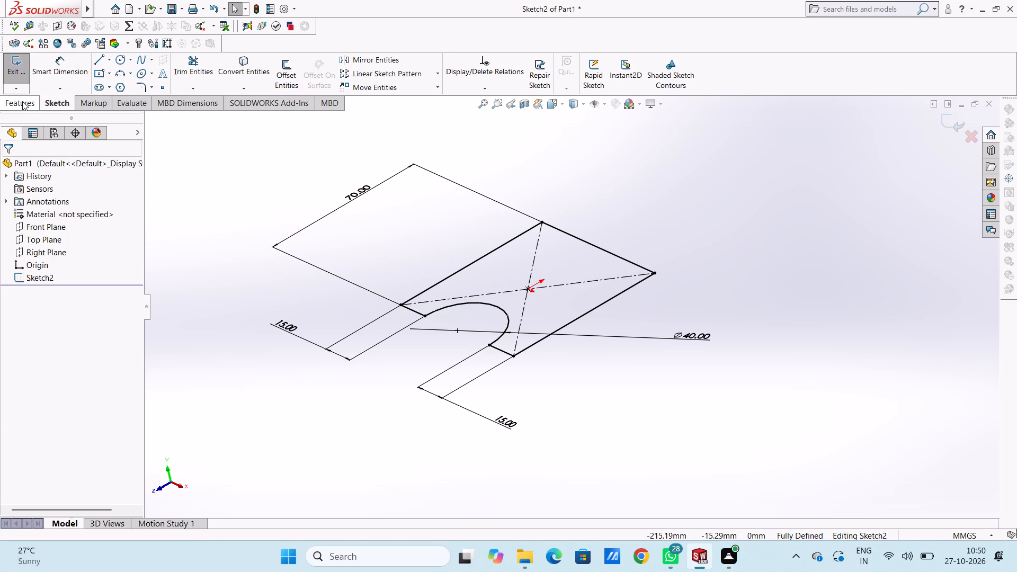
left_click(22, 101)
left_click(24, 73)
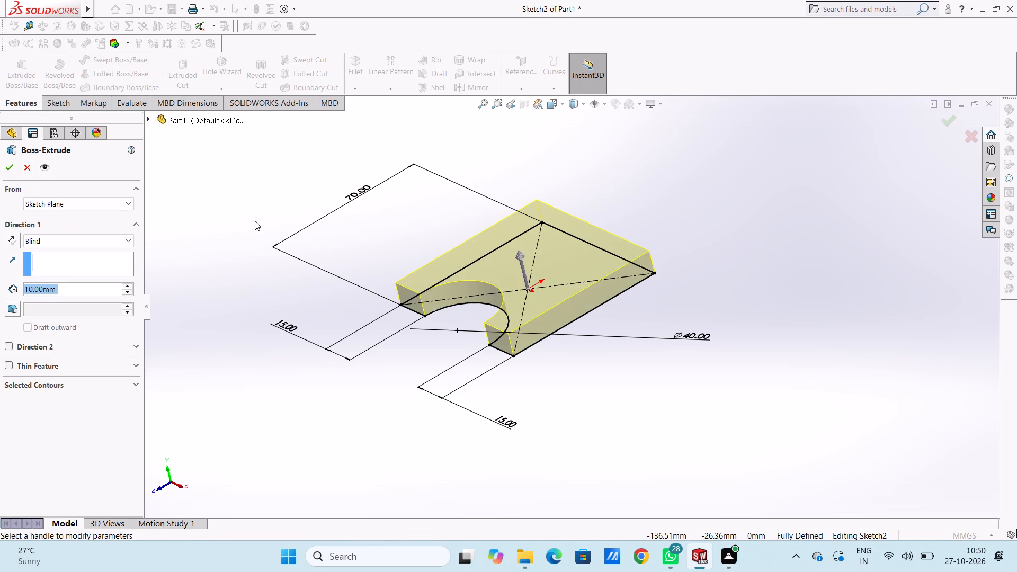
type("20")
key("Return")
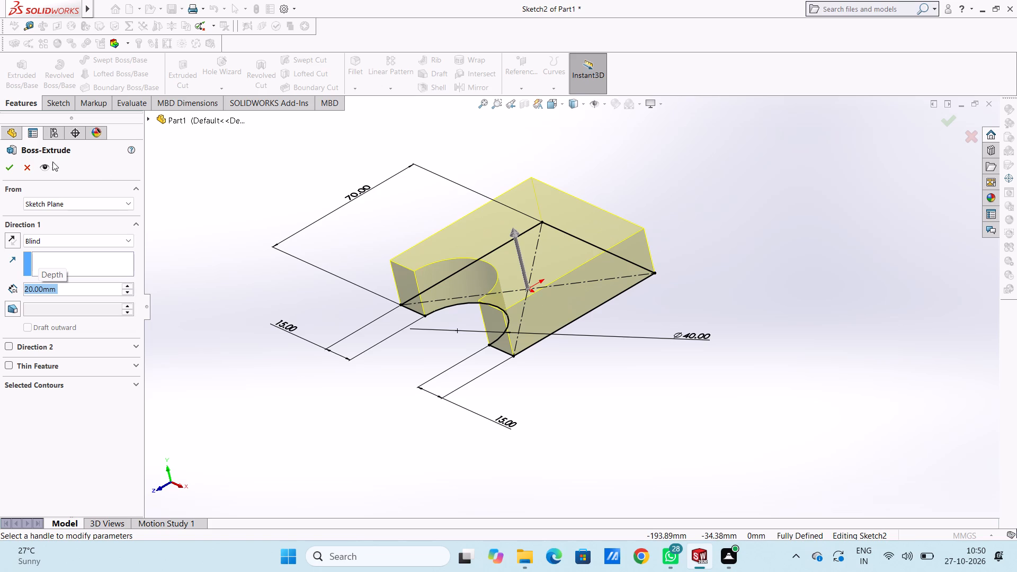
left_click(11, 167)
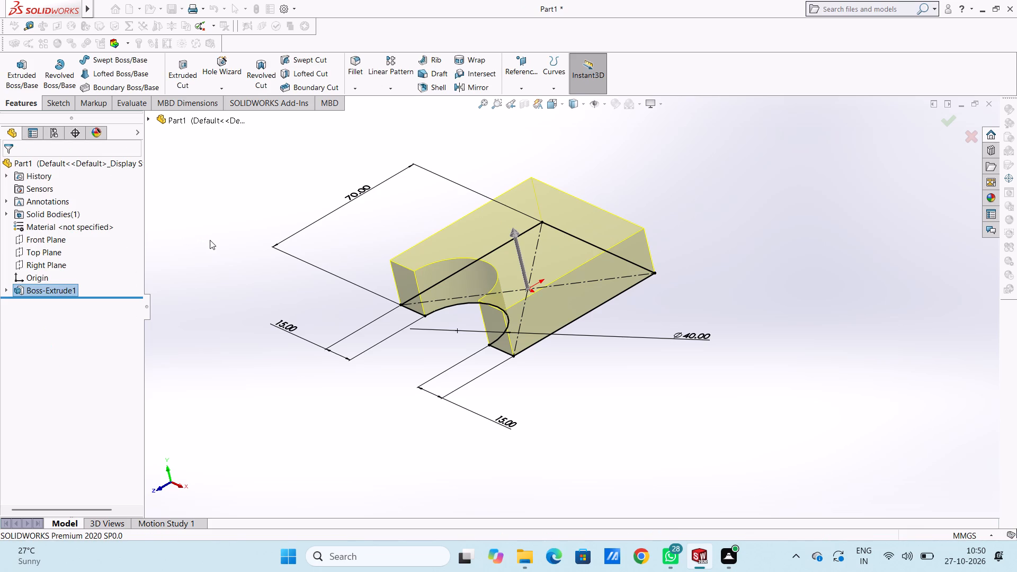
left_click(236, 262)
Examine the extruded block and its semicircular notch from several angles.
middle_click_drag(309, 347, 395, 335)
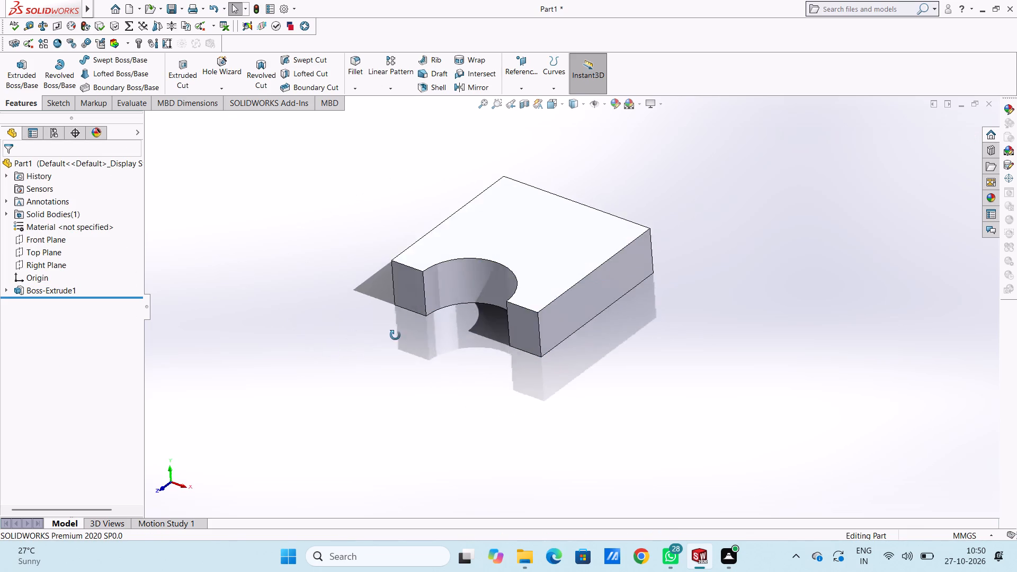
middle_click_drag(395, 335, 268, 270)
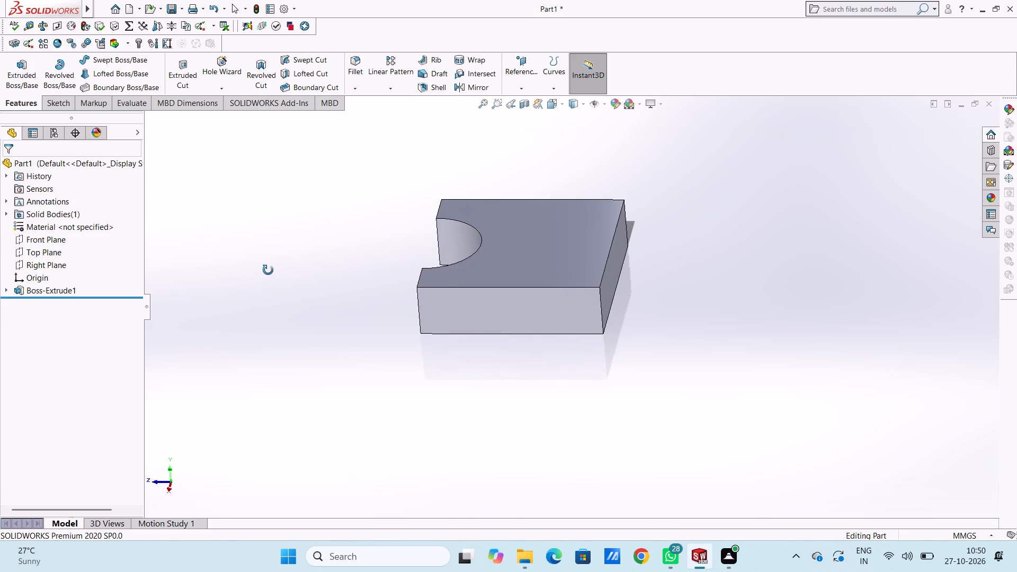
middle_click_drag(268, 270, 272, 351)
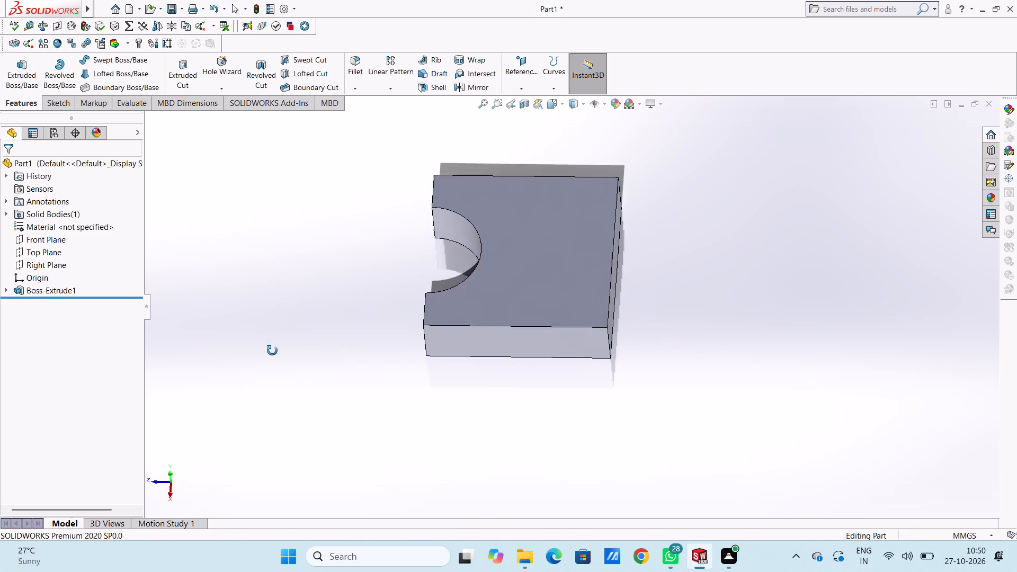
middle_click_drag(272, 351, 386, 298)
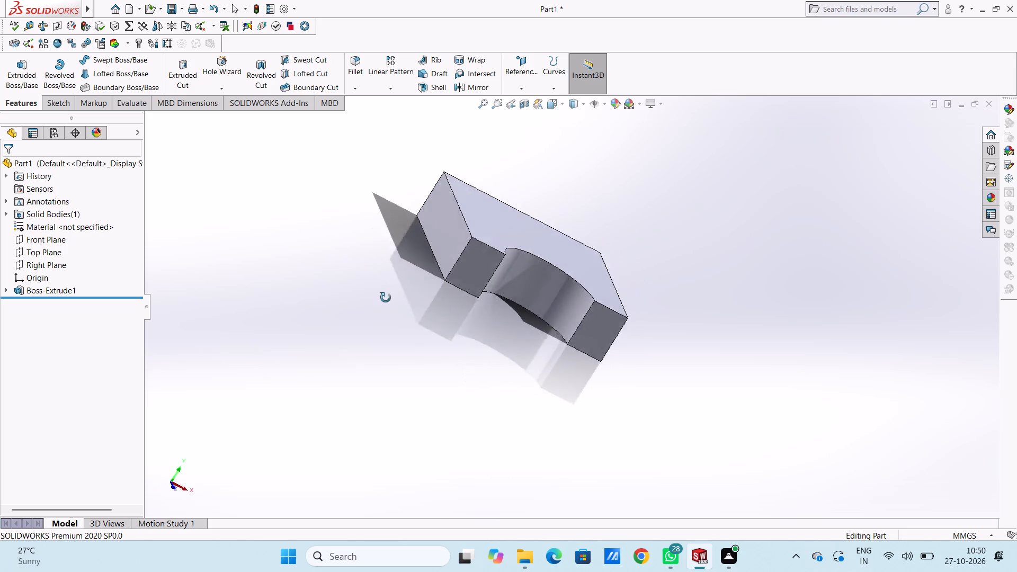
middle_click_drag(386, 298, 315, 283)
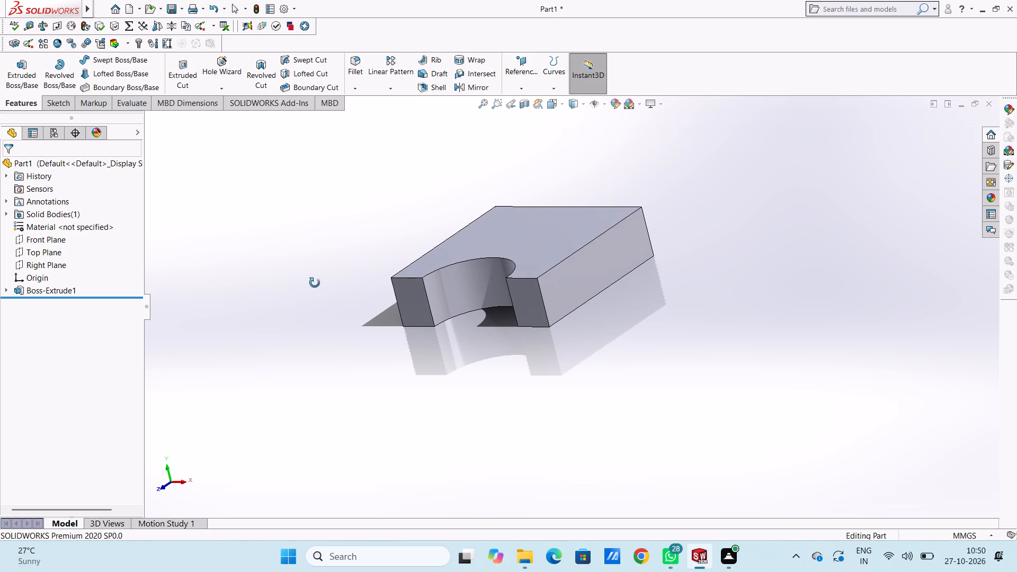
middle_click_drag(315, 283, 373, 301)
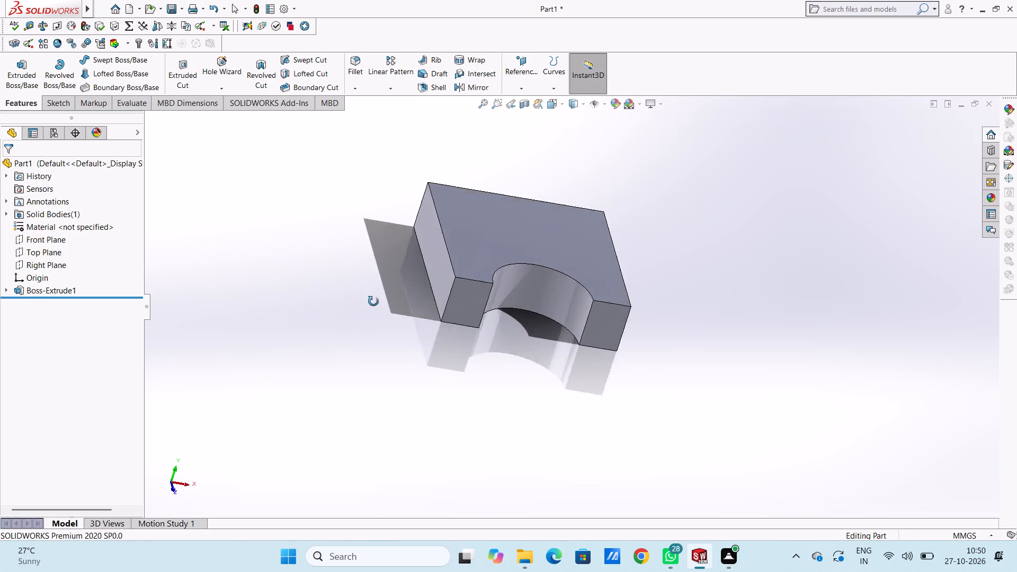
middle_click_drag(373, 301, 319, 280)
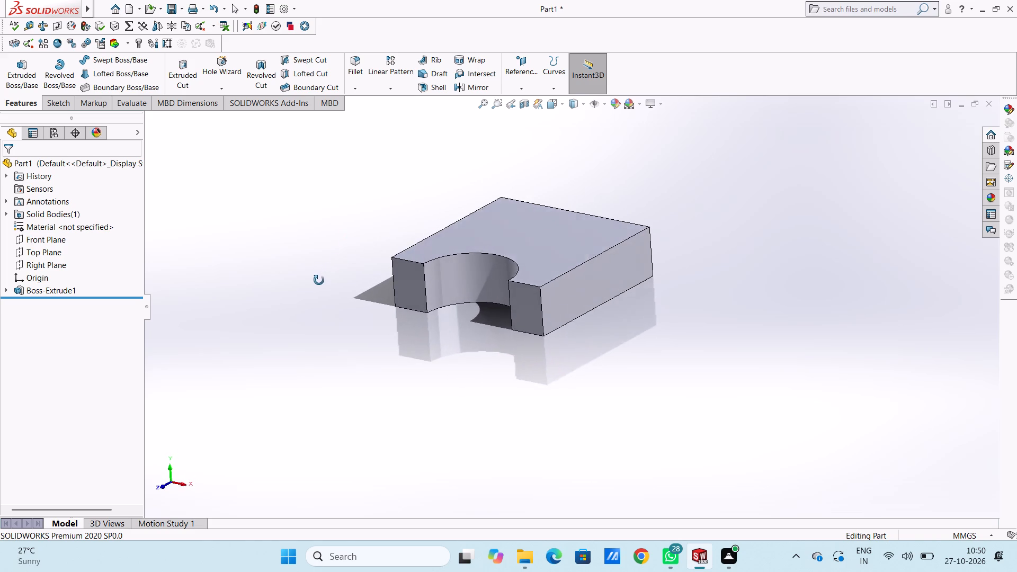
middle_click_drag(319, 280, 310, 313)
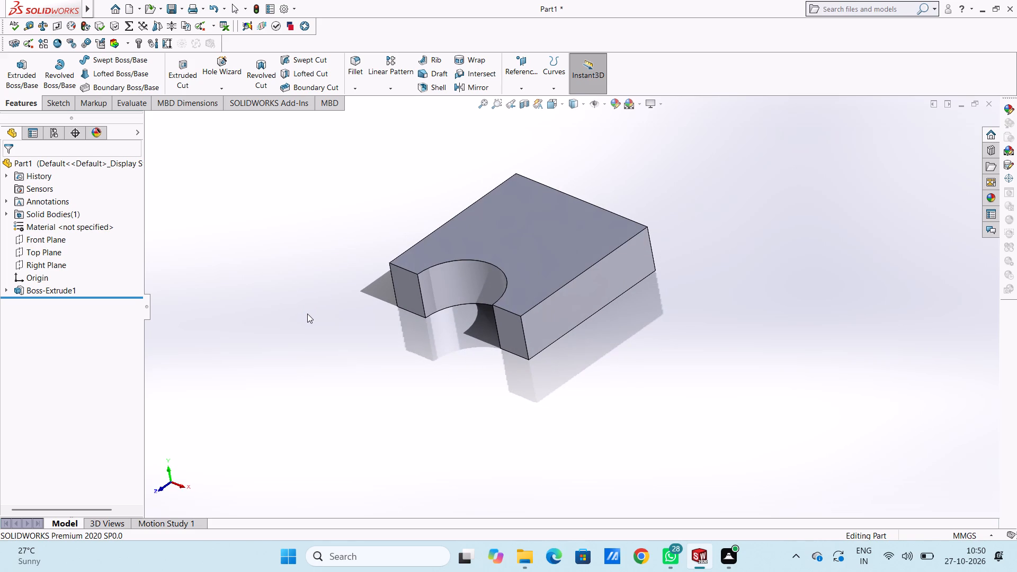
Start a new sketch on the block's top face, viewed from the top.
key("ctrl+5")
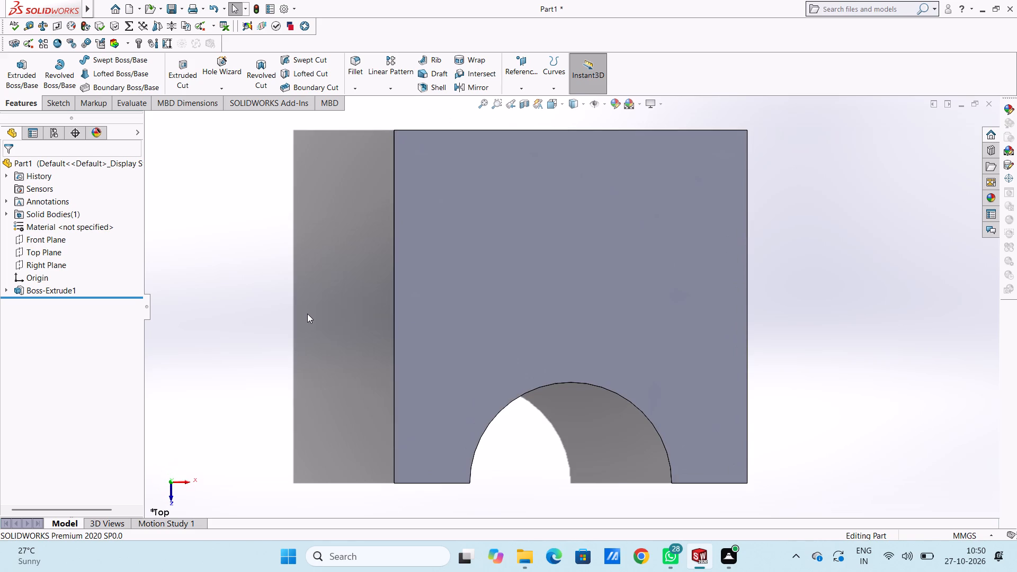
scroll(546, 269, "up", 5)
scroll(636, 372, "down", 1)
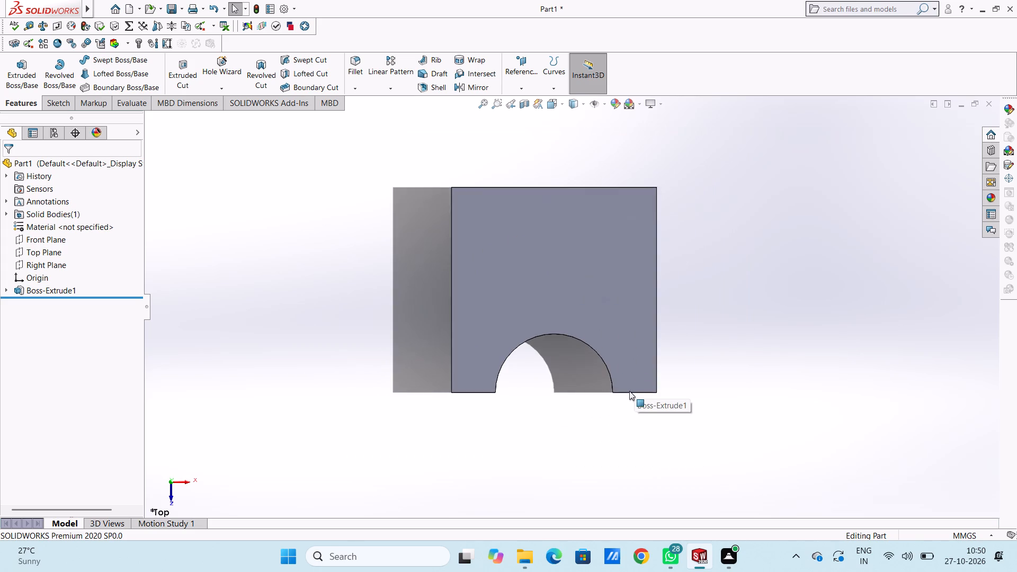
scroll(622, 392, "up", 2)
left_click(589, 289)
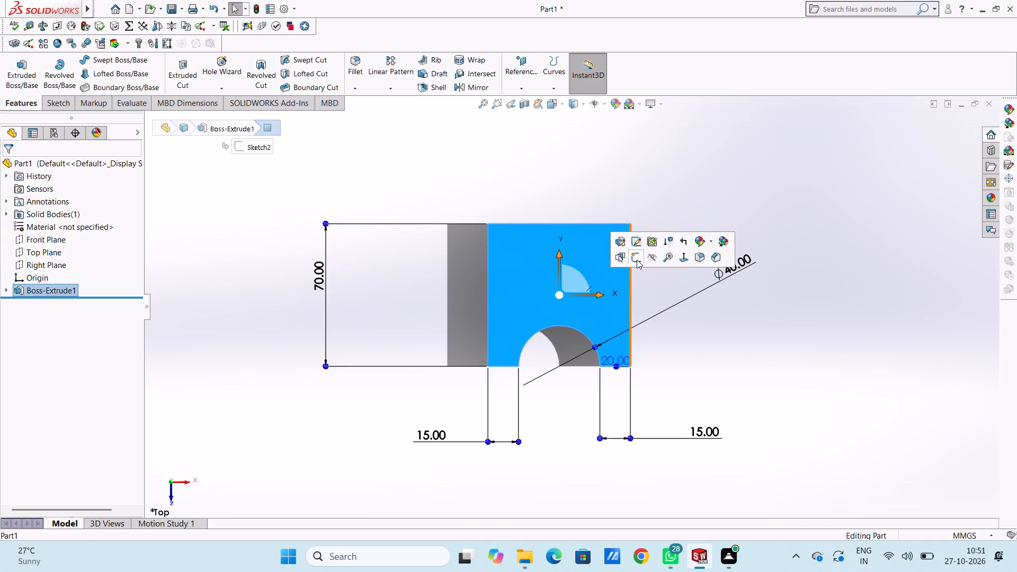
left_click(637, 260)
left_click(693, 330)
scroll(612, 341, "down", 2)
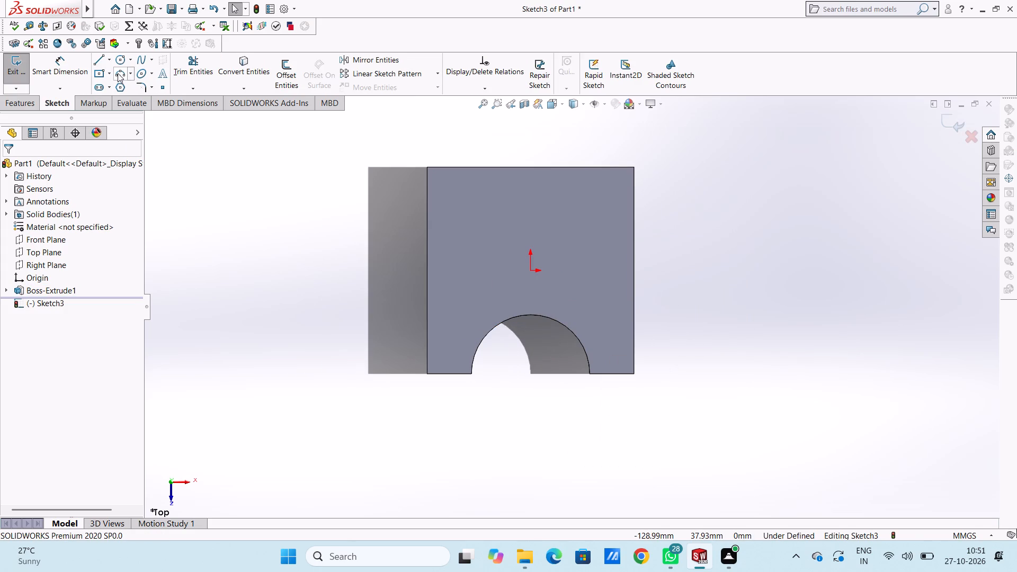
Sketch a line along the short bottom edge from the face's lower-left corner to the notch.
left_click(97, 61)
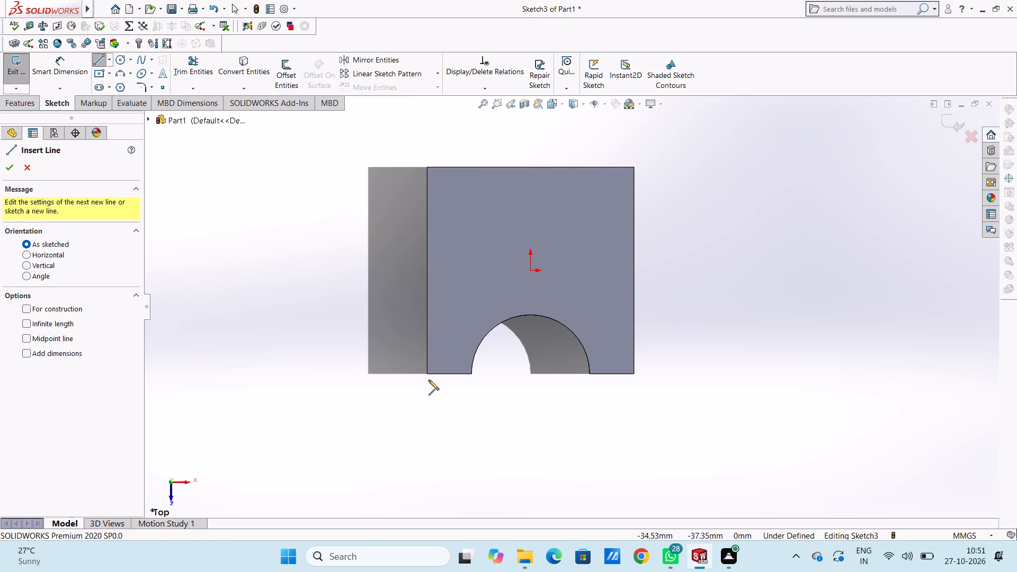
left_click(425, 373)
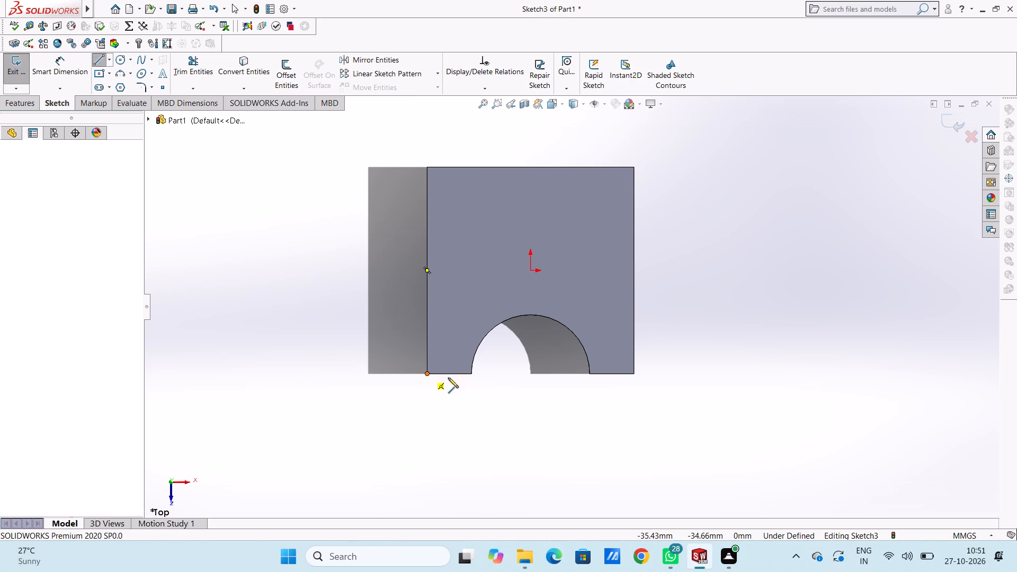
left_click(473, 375)
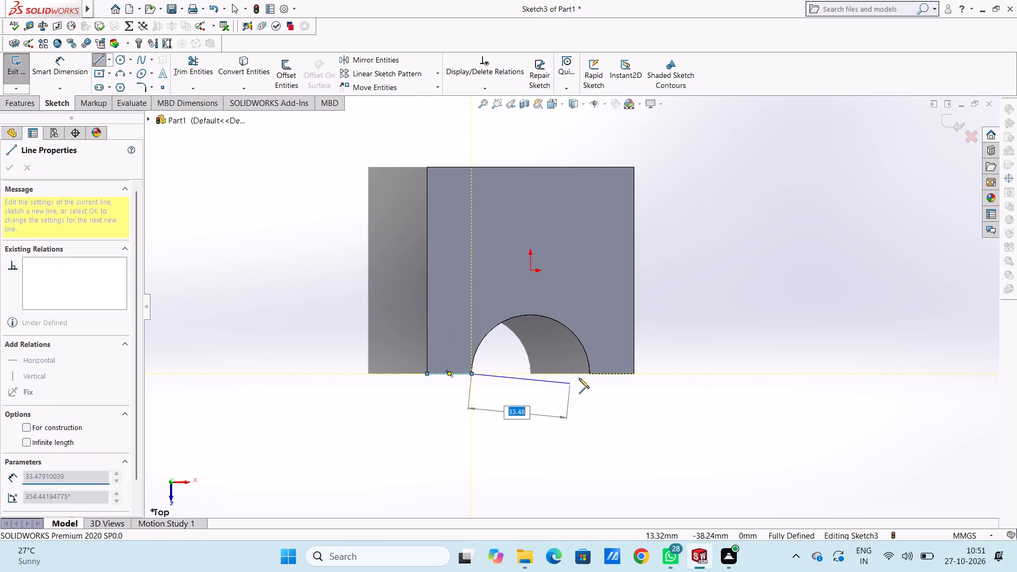
right_click(279, 209)
left_click(310, 217)
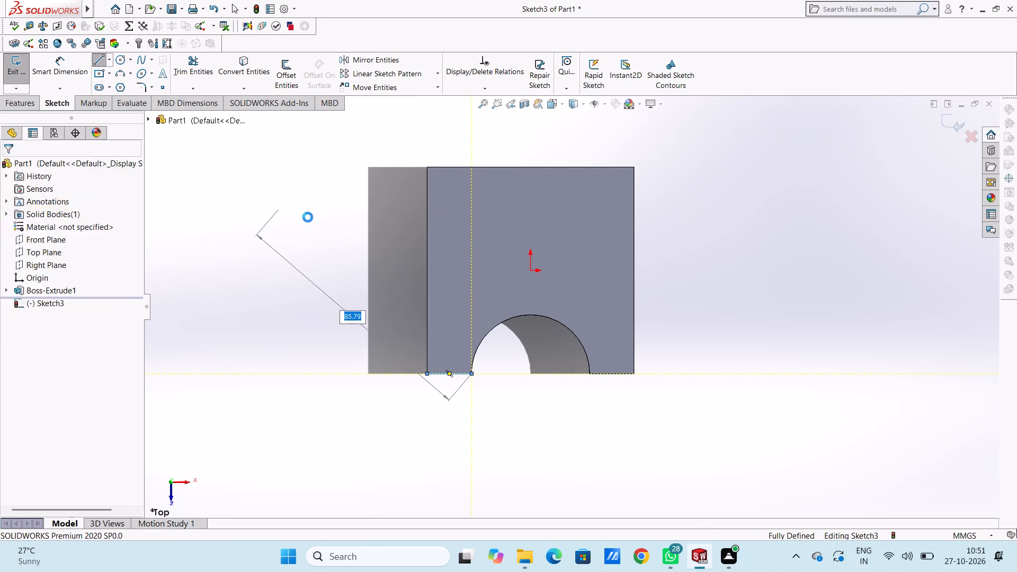
left_click(277, 212)
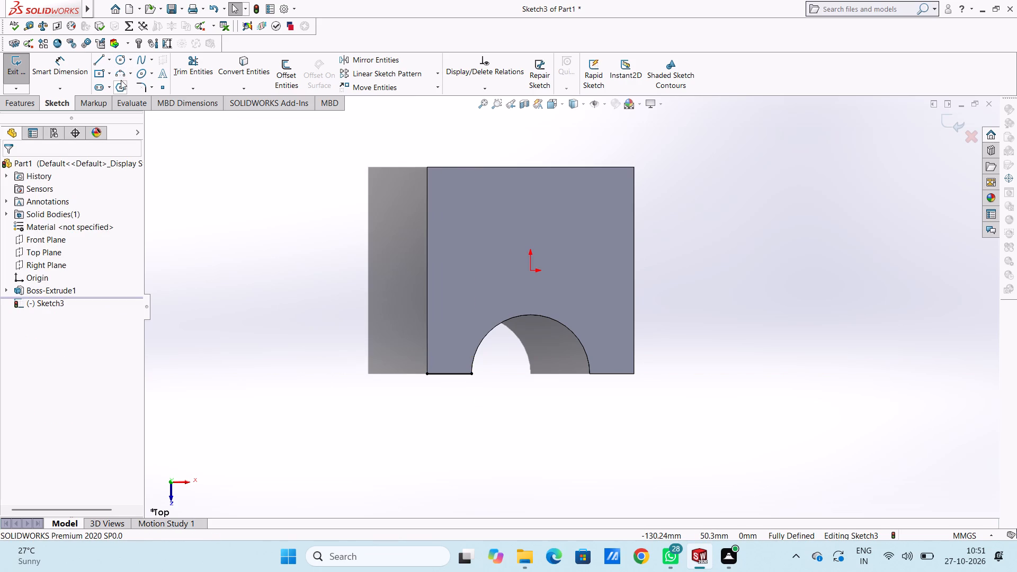
Trace the notch edge with a 3-point arc of 20 mm radius between its two end corners.
left_click(121, 75)
left_click(474, 374)
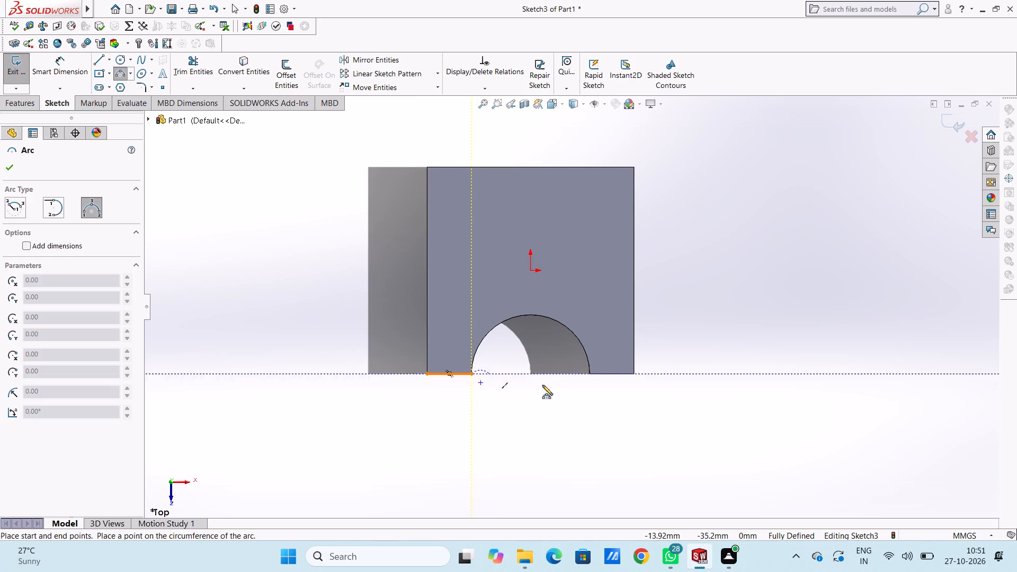
left_click(588, 375)
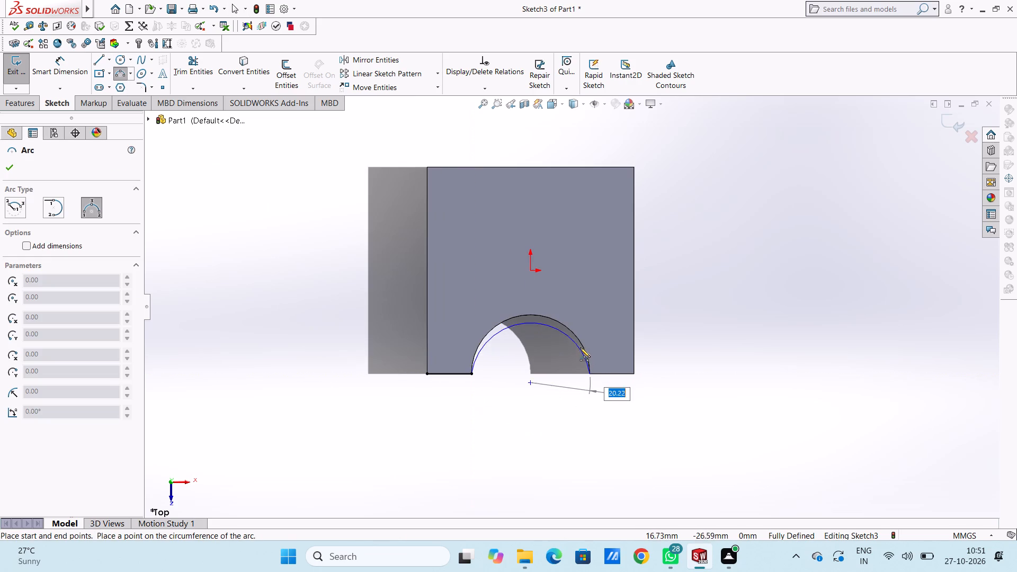
left_click(578, 334)
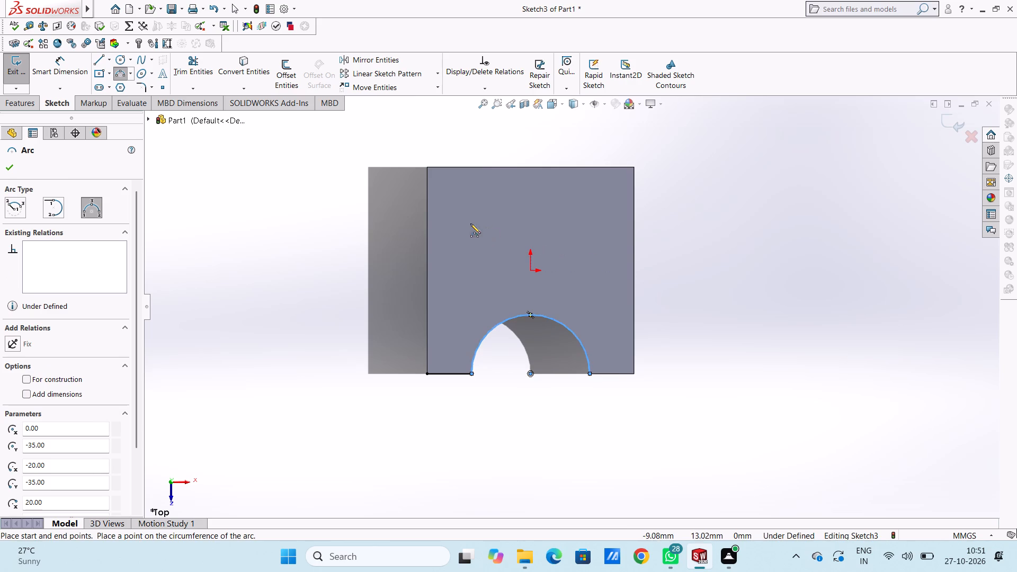
left_click(14, 163)
left_click(277, 225)
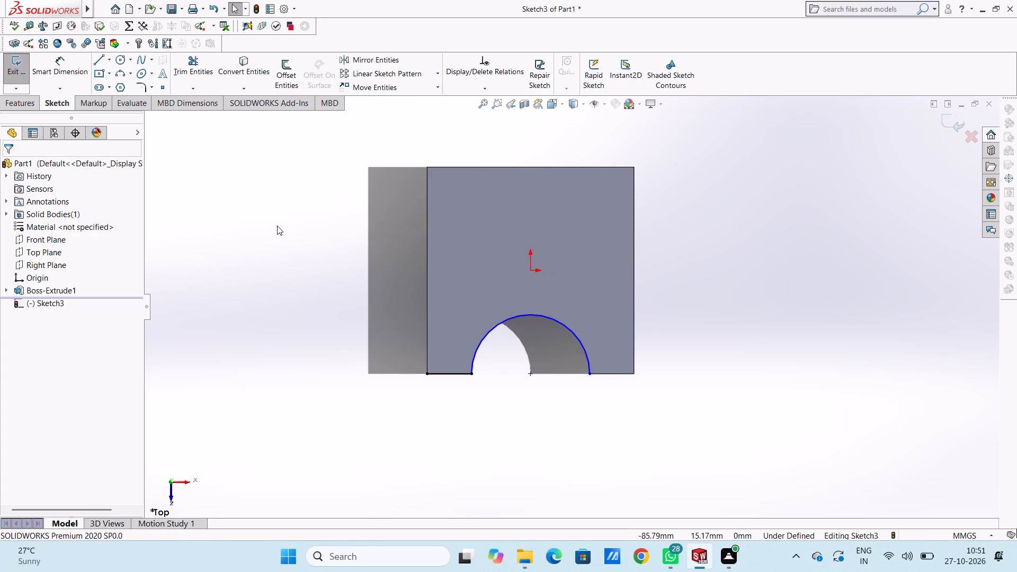
Close the profile with lines from the notch's right end to the face corner, 25 mm up the side, across, and down to the start.
left_click(97, 59)
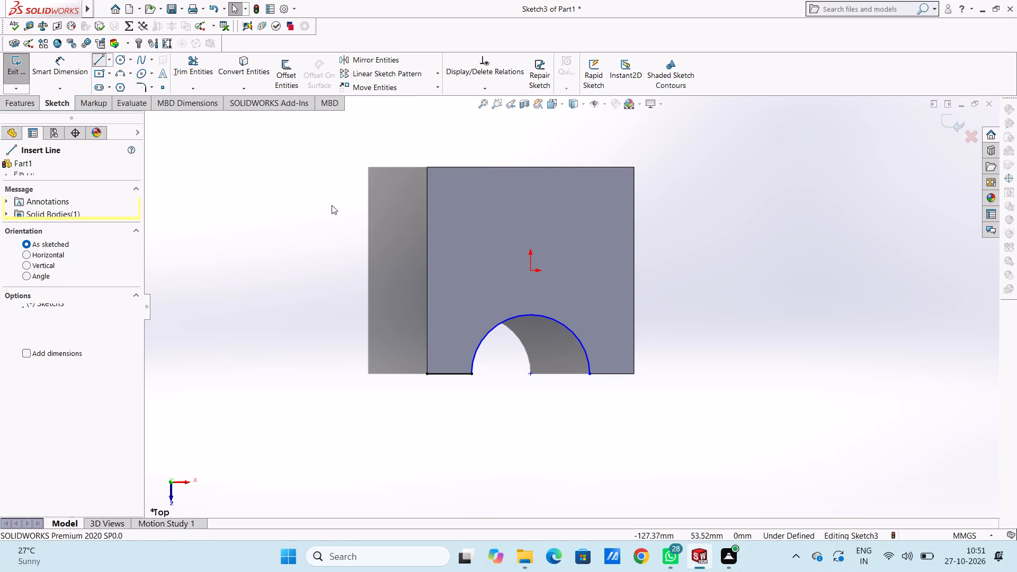
left_click(588, 376)
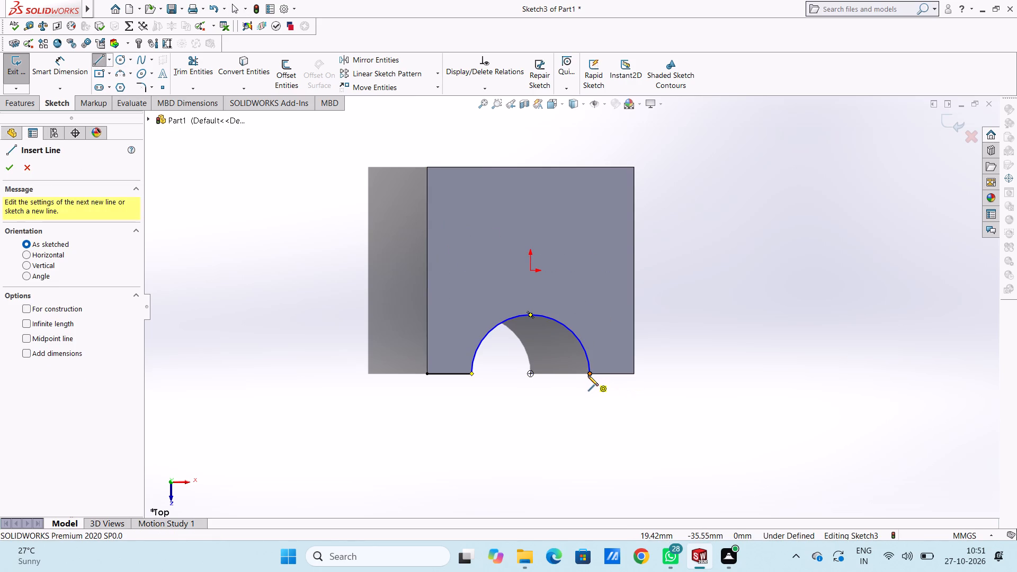
left_click(635, 374)
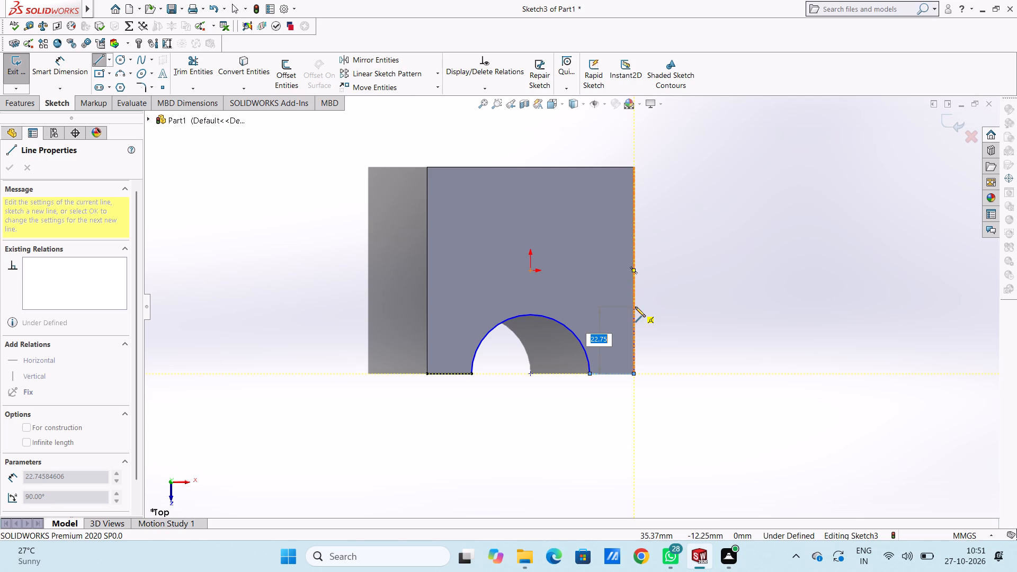
type("25")
key("Return")
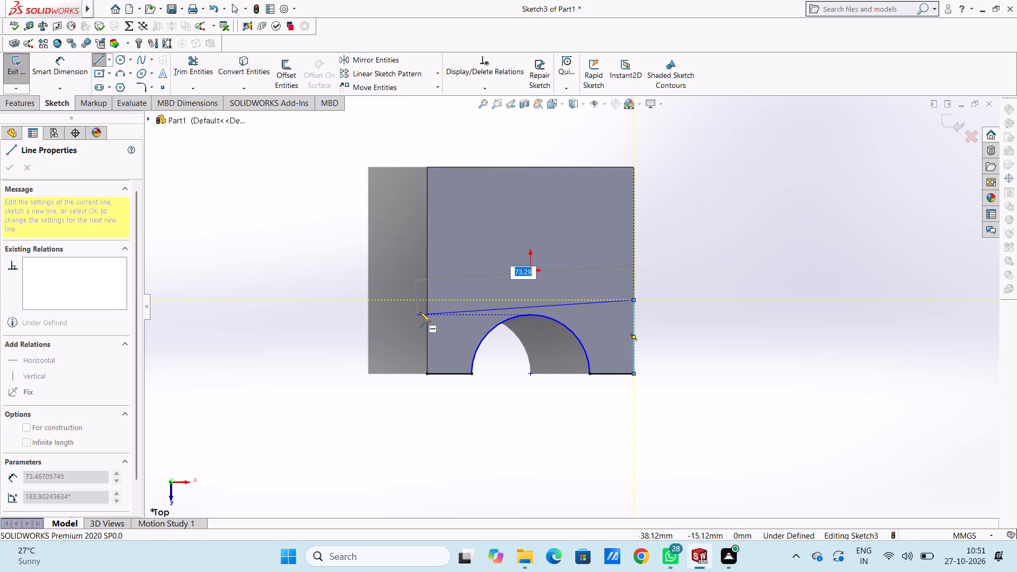
left_click(427, 299)
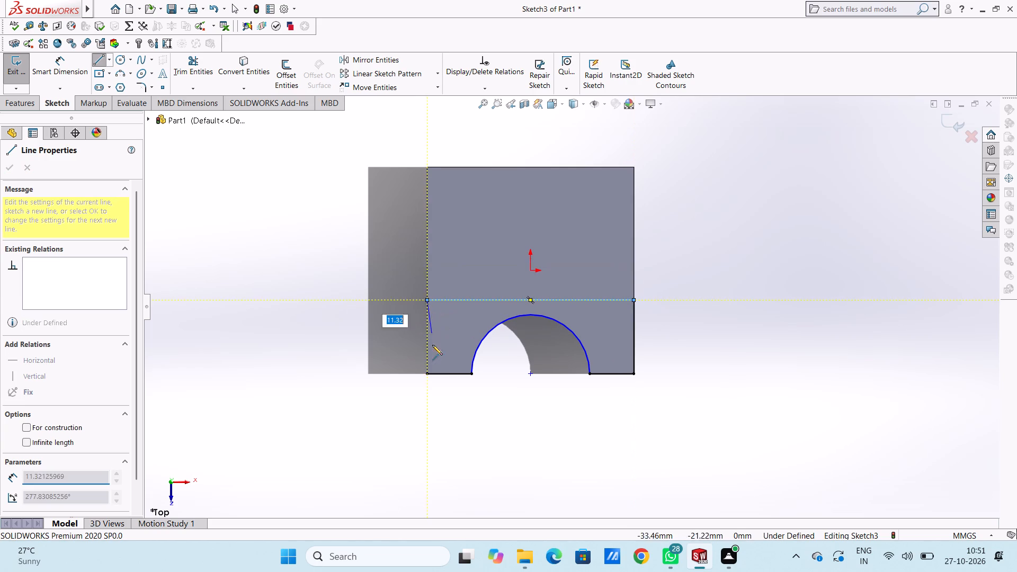
left_click(427, 374)
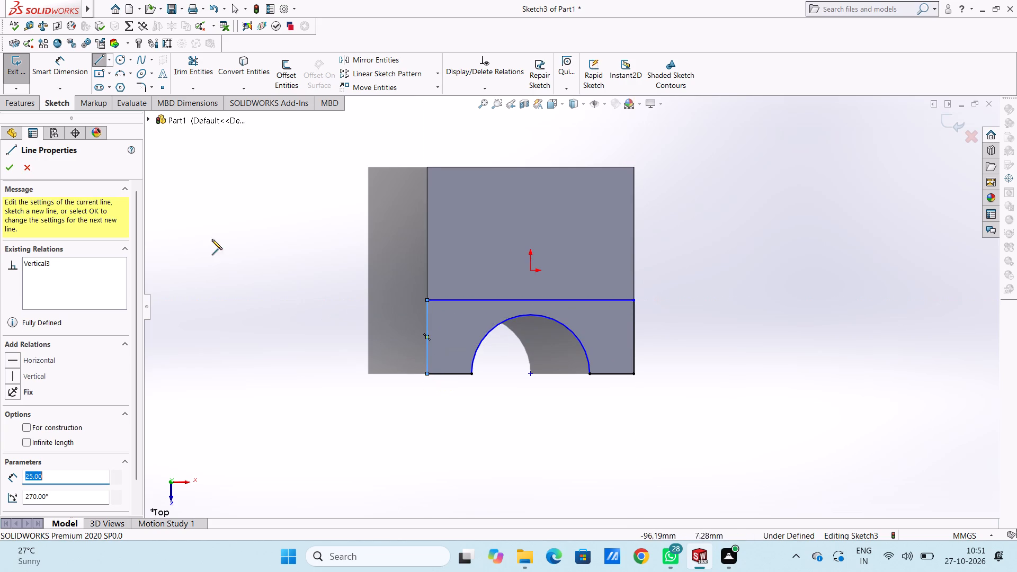
left_click(9, 166)
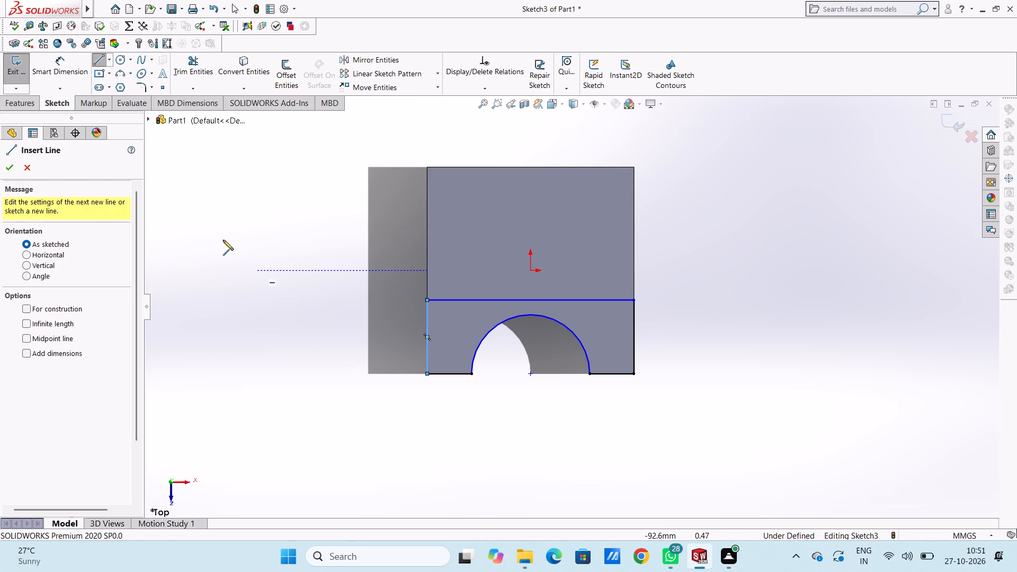
left_click(7, 169)
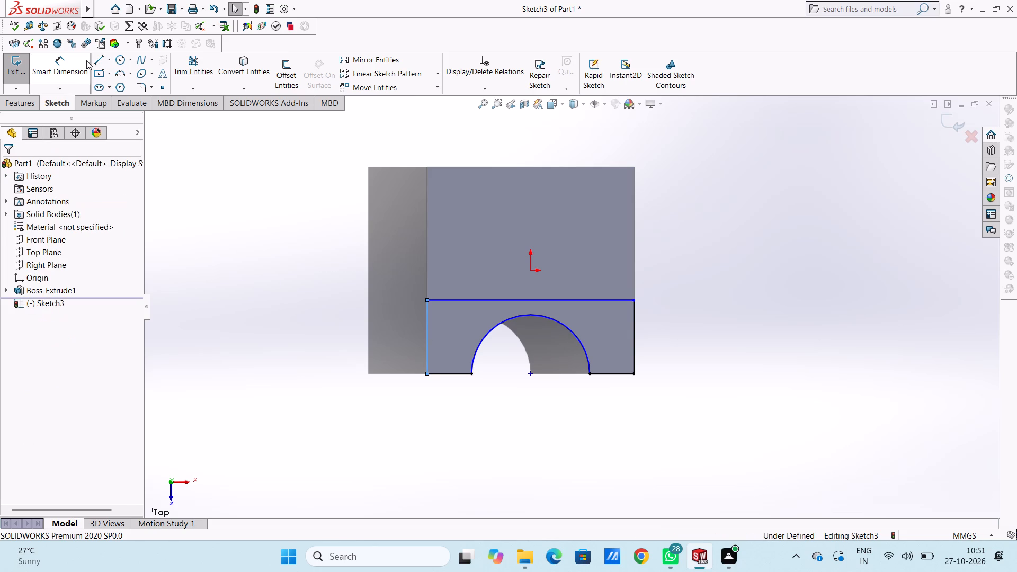
Dimension the length of the profile's left side and the radius of the notch arc.
left_click(72, 67)
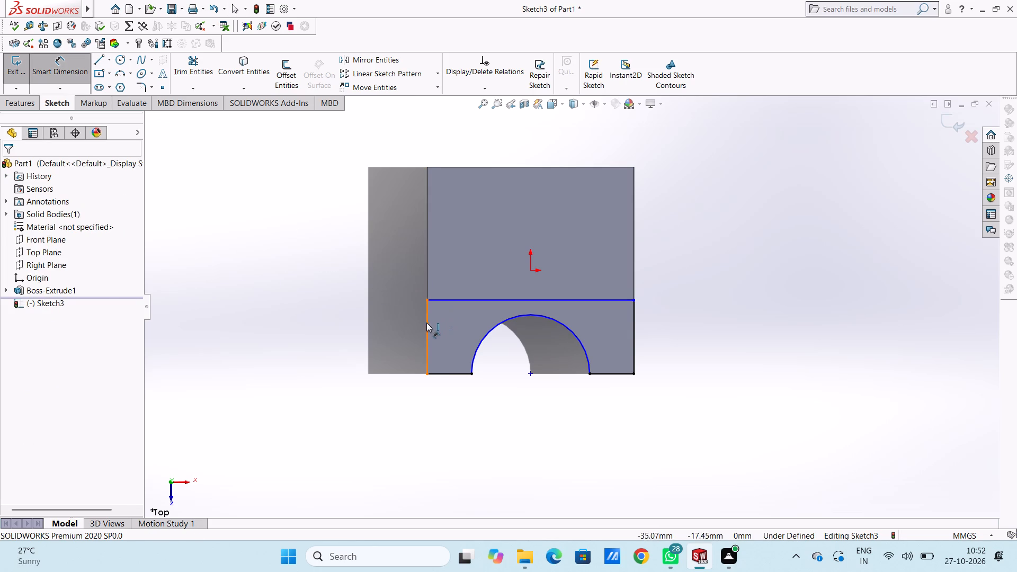
left_click(426, 323)
left_click(327, 336)
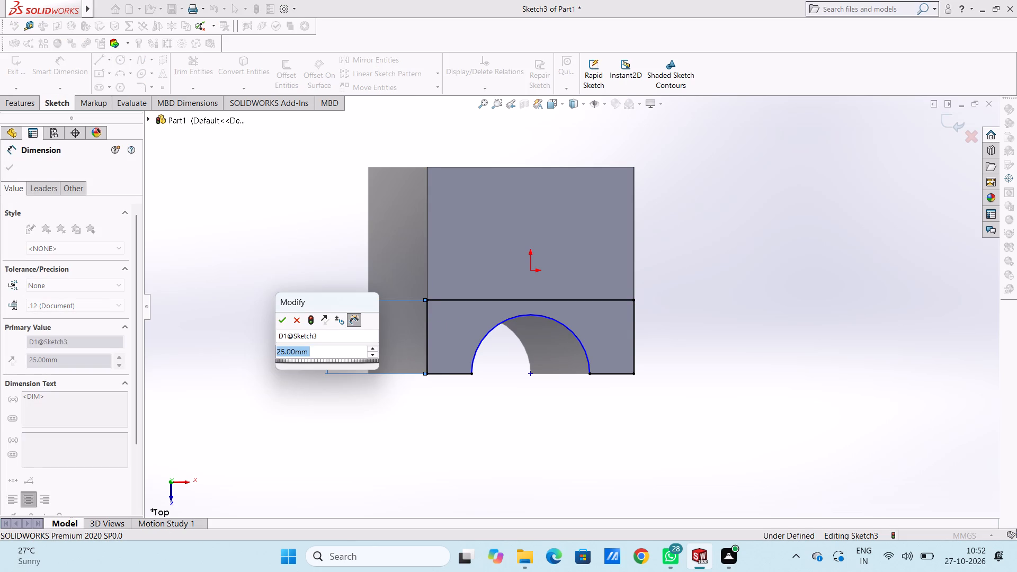
left_click(280, 321)
left_click(267, 307)
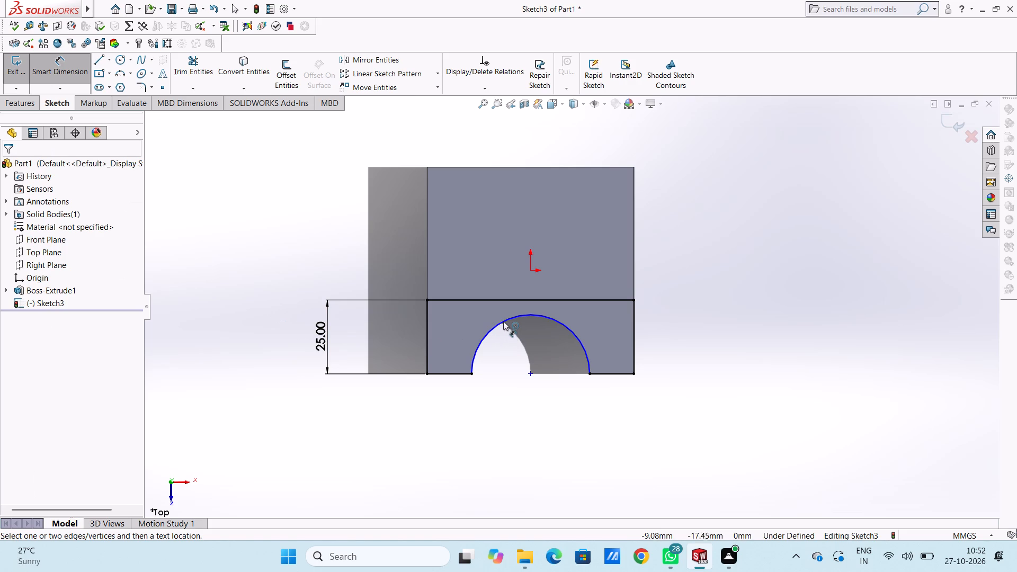
left_click(502, 319)
left_click(763, 234)
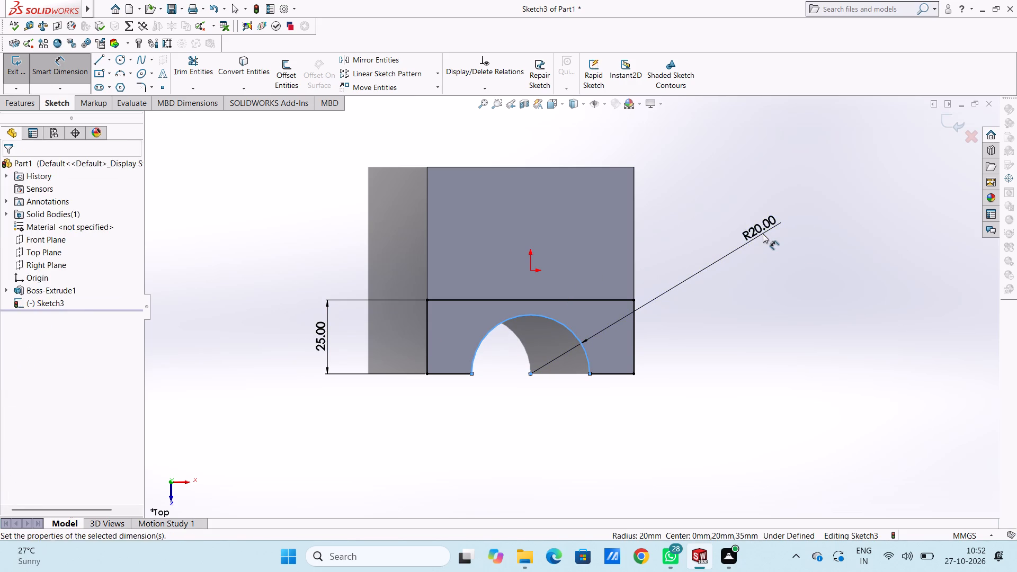
left_click(712, 217)
left_click(704, 219)
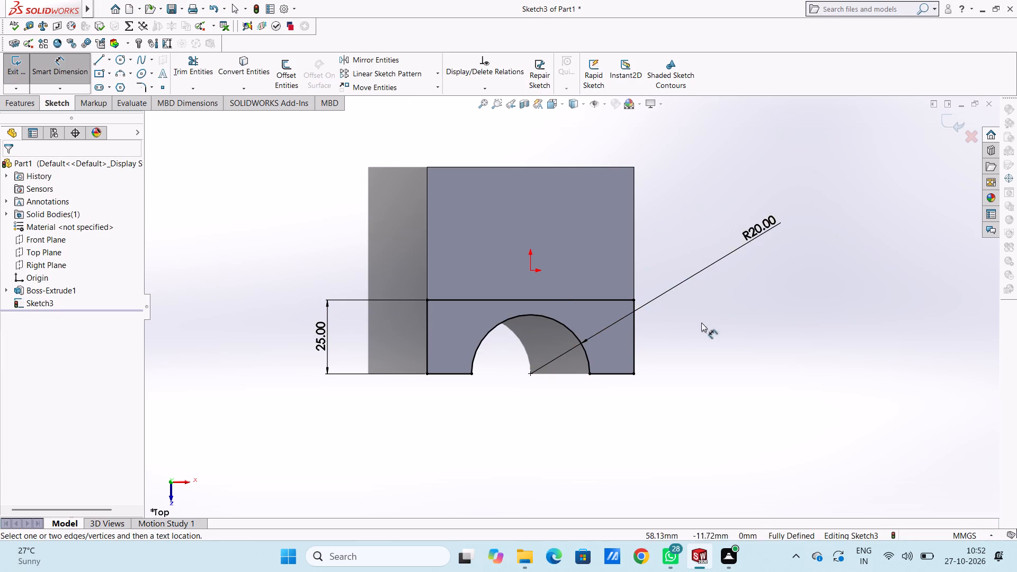
Extrude the notched profile as a 60 mm blind boss, reversed to run down through the block and merged with it.
scroll(695, 349, "down", 1)
middle_click_drag(695, 355, 668, 217)
scroll(659, 311, "up", 3)
middle_click_drag(613, 384, 626, 302)
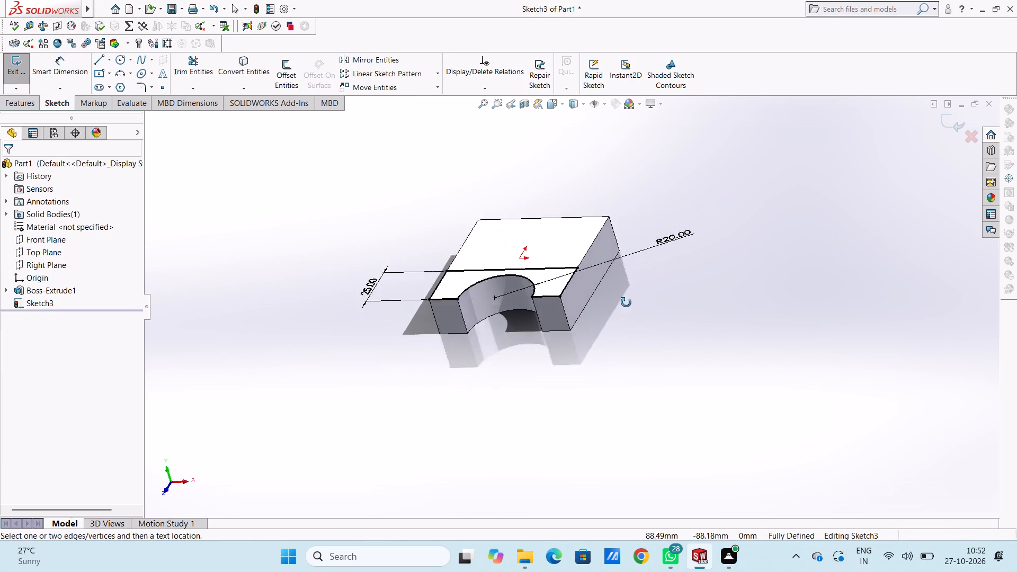
middle_click_drag(626, 302, 598, 300)
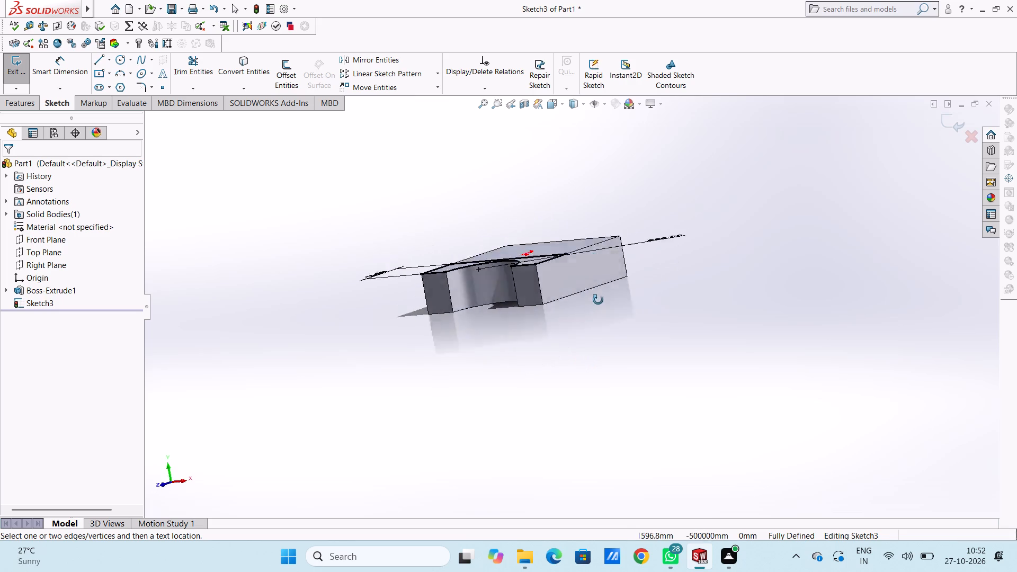
middle_click_drag(598, 300, 564, 342)
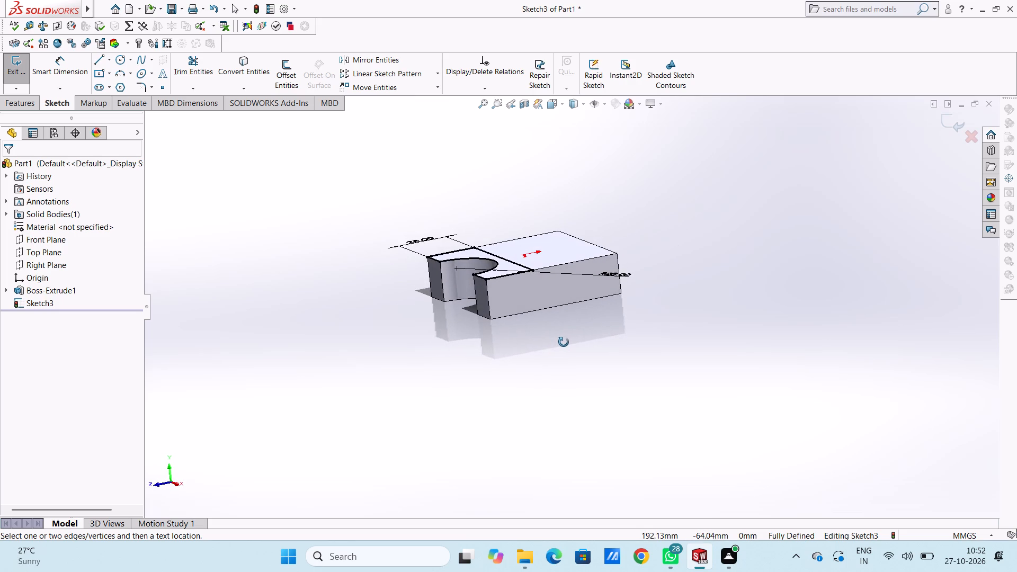
middle_click_drag(564, 342, 579, 344)
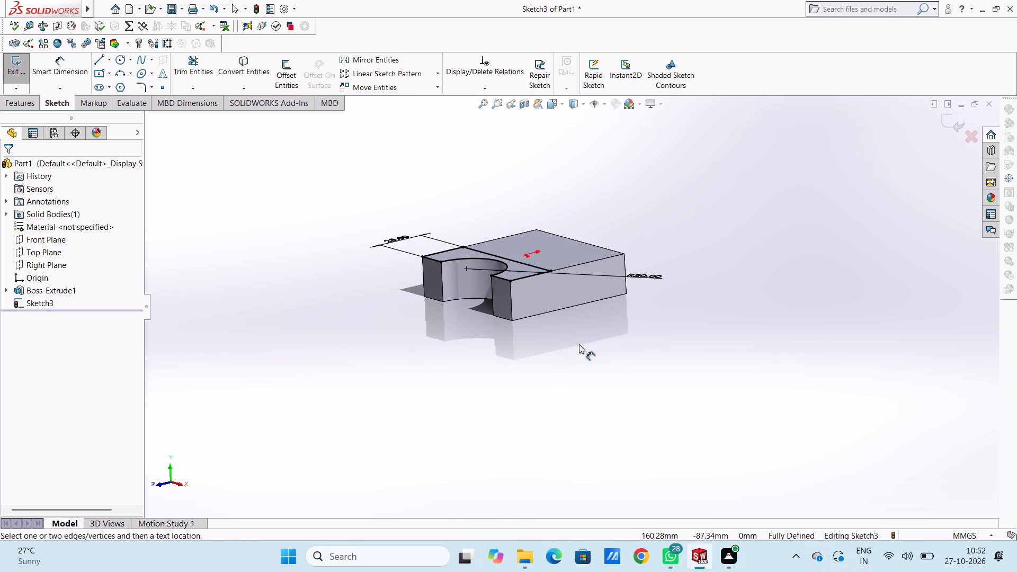
left_click(66, 67)
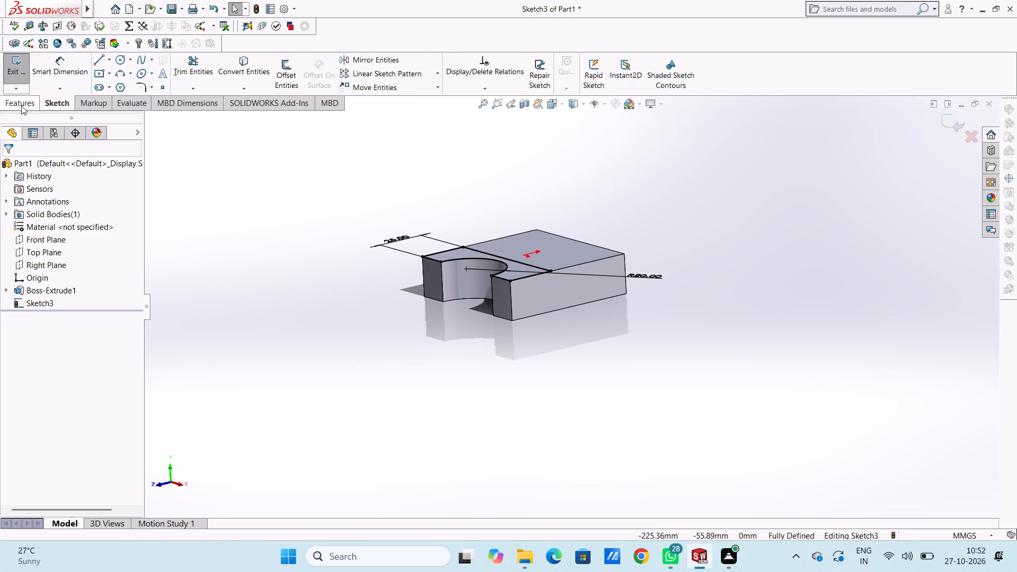
left_click(21, 105)
left_click(25, 69)
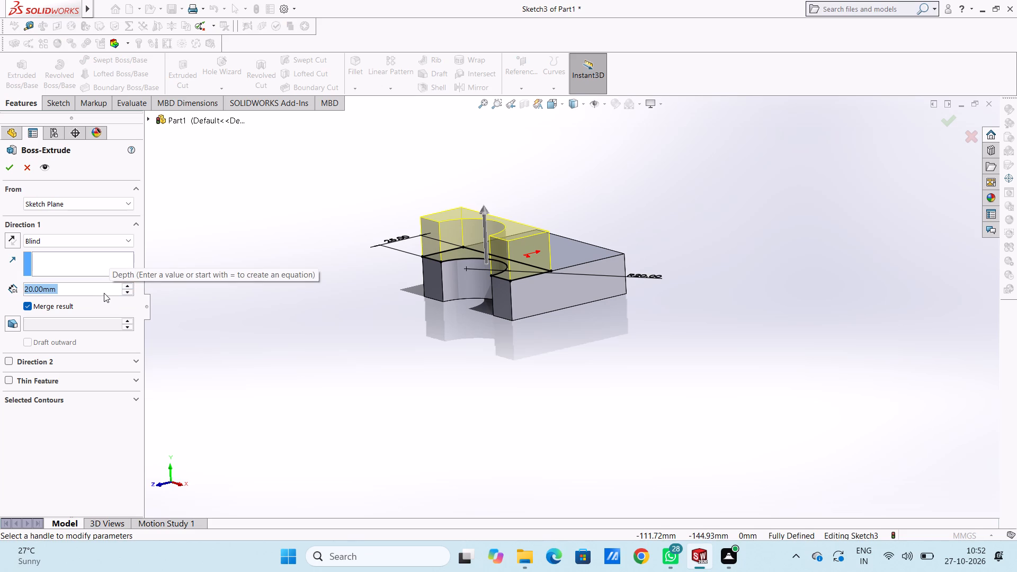
type("60")
key("Return")
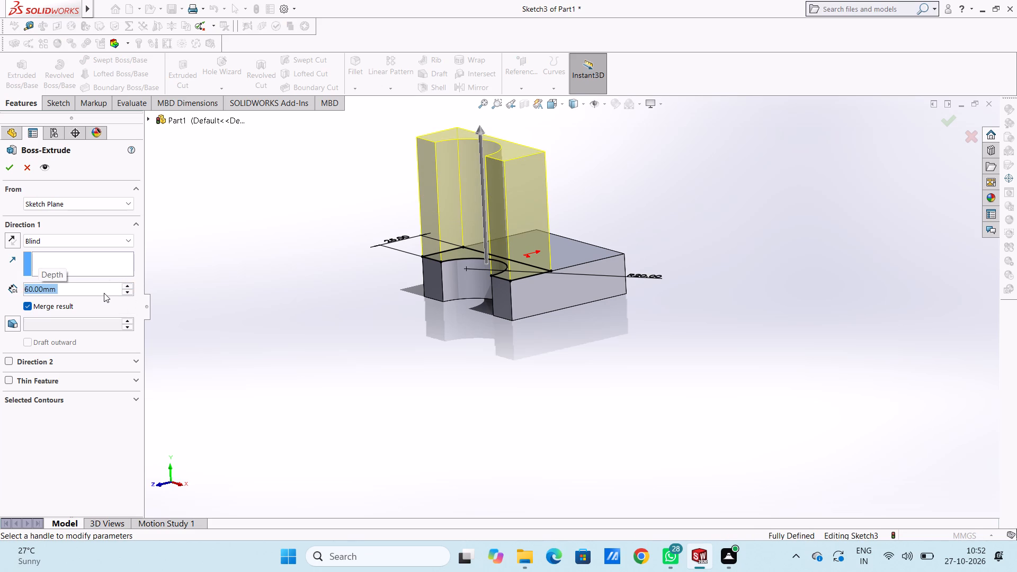
left_click(6, 237)
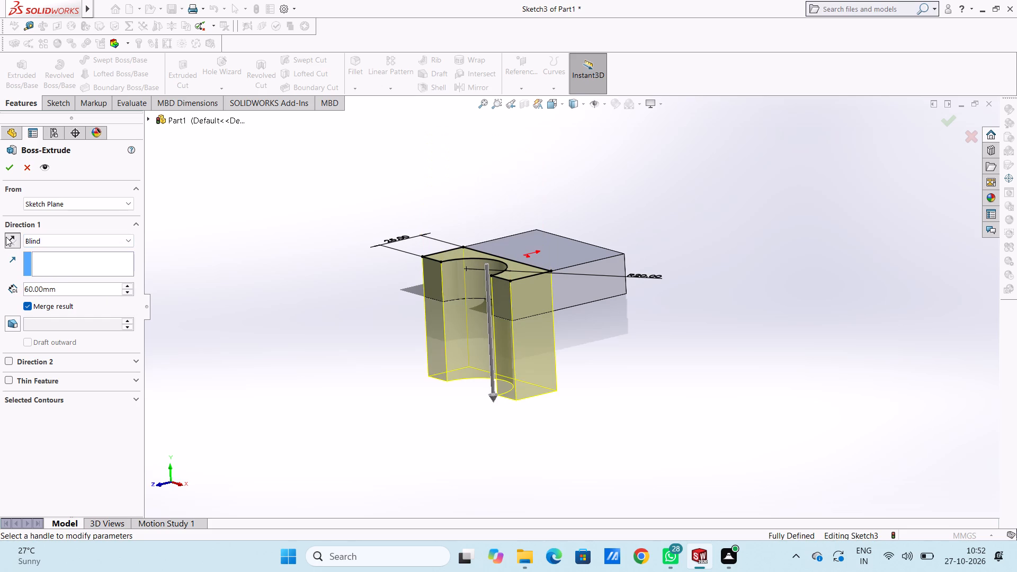
left_click(11, 168)
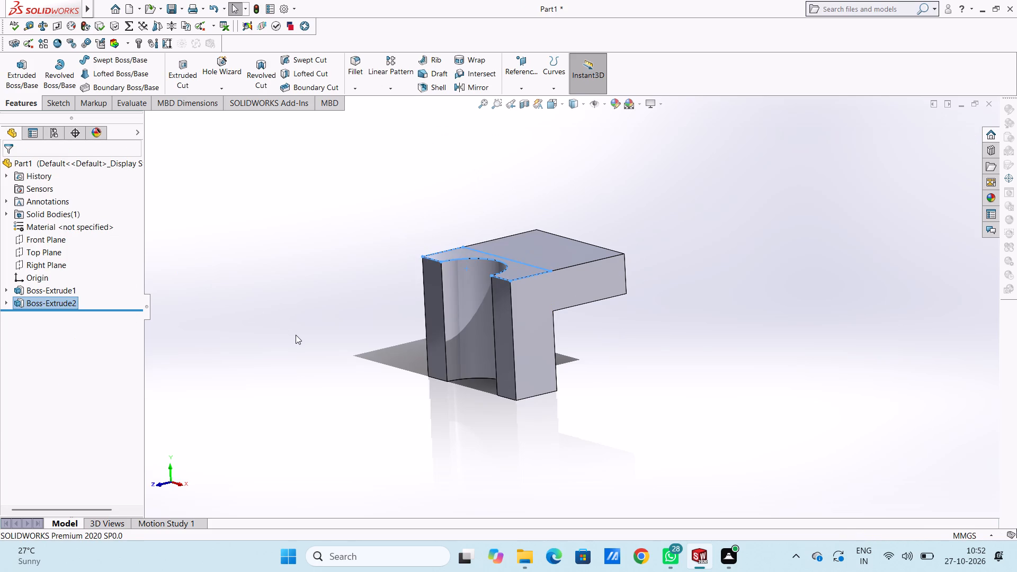
left_click(296, 335)
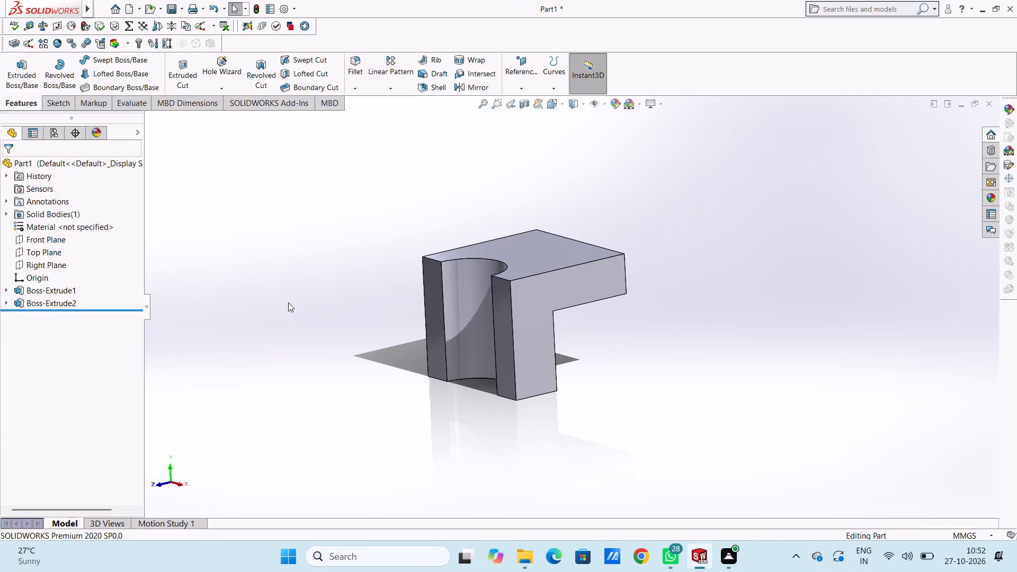
Begin an Extruded Boss from the first block's Sketch2, with its start surface set to the bottom face of the notched column.
left_click(22, 65)
left_click(149, 118)
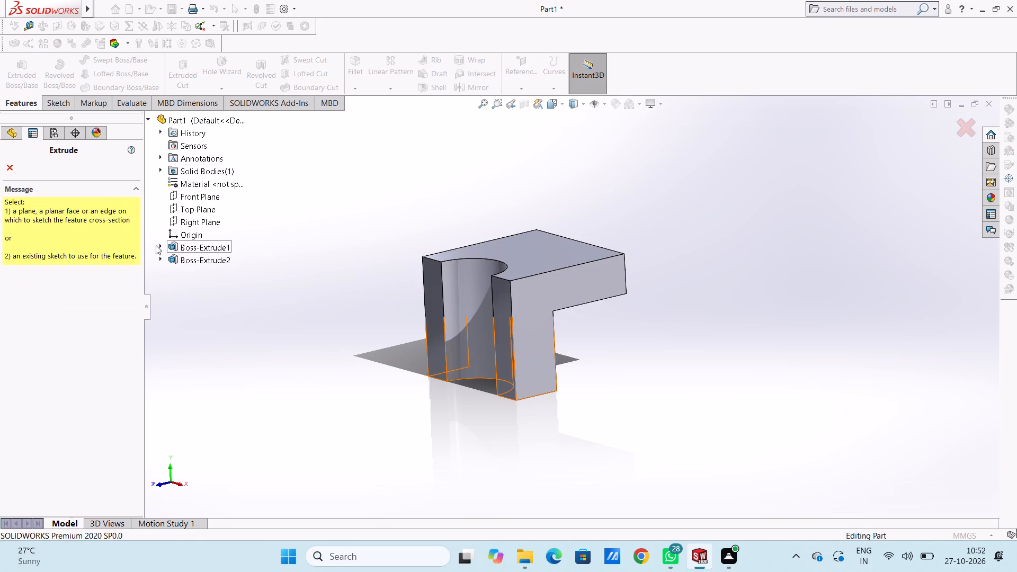
left_click(156, 245)
left_click(160, 249)
left_click(200, 259)
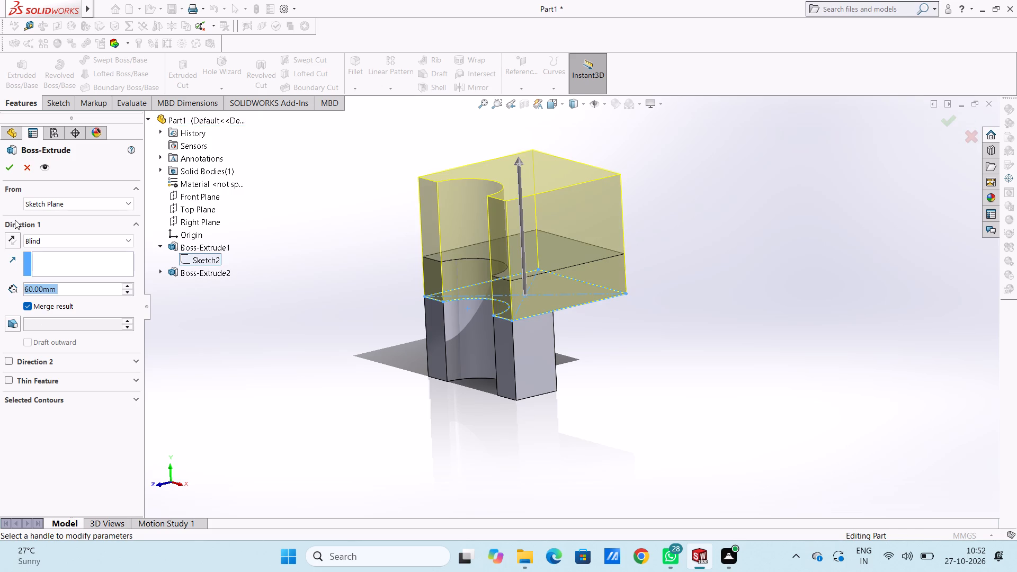
left_click(109, 199)
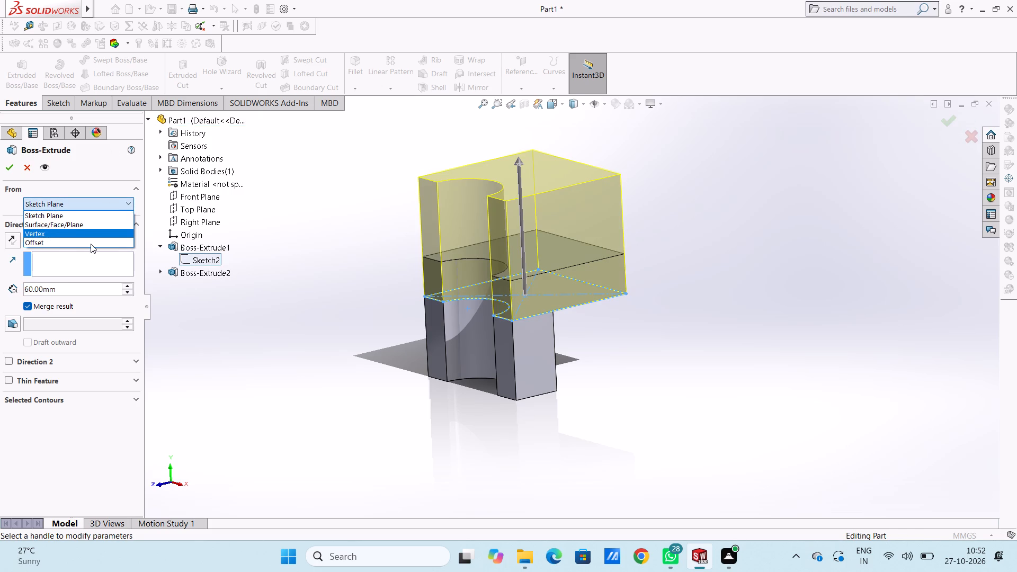
left_click(91, 226)
middle_click_drag(548, 417, 548, 409)
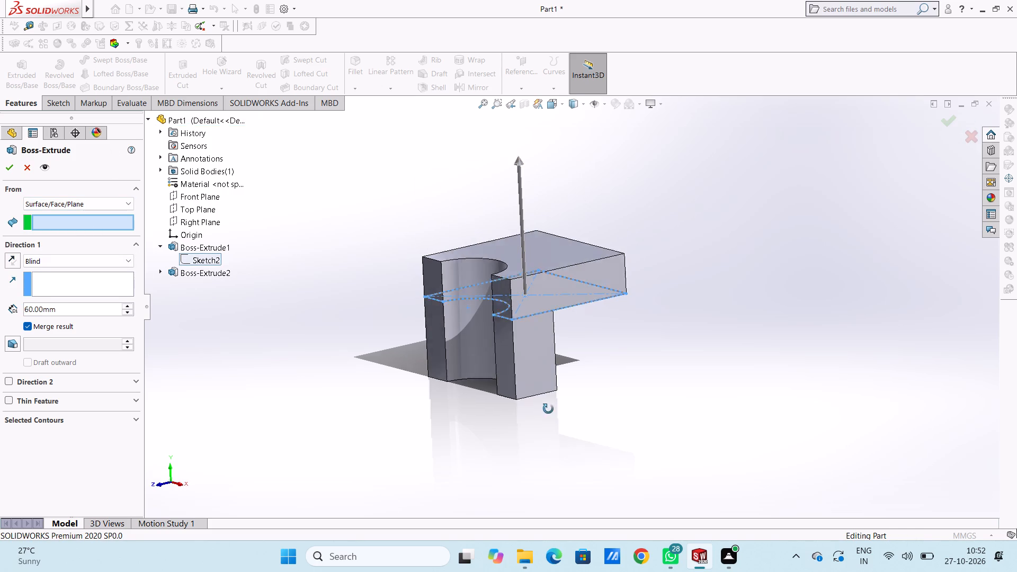
middle_click_drag(548, 409, 548, 266)
left_click(529, 318)
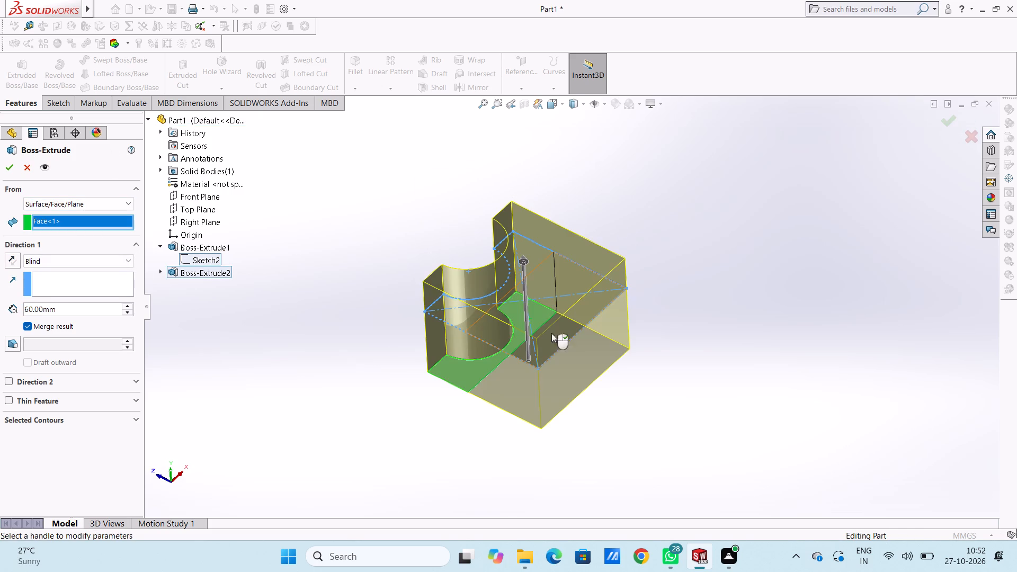
Reverse this extrusion to run downward, set its blind depth to 20 mm and complete the lower block.
middle_click_drag(699, 237, 684, 385)
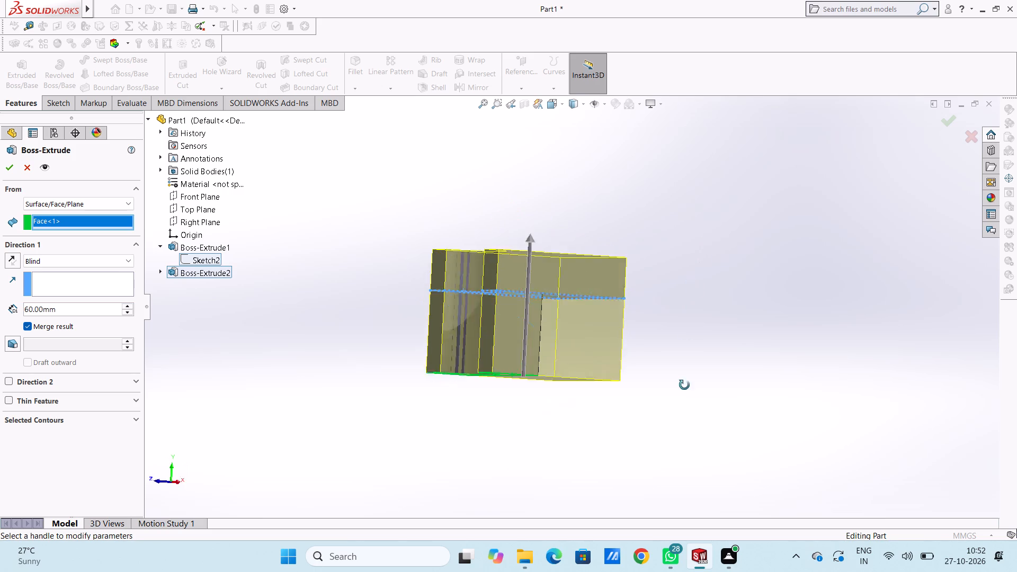
middle_click_drag(684, 385, 702, 396)
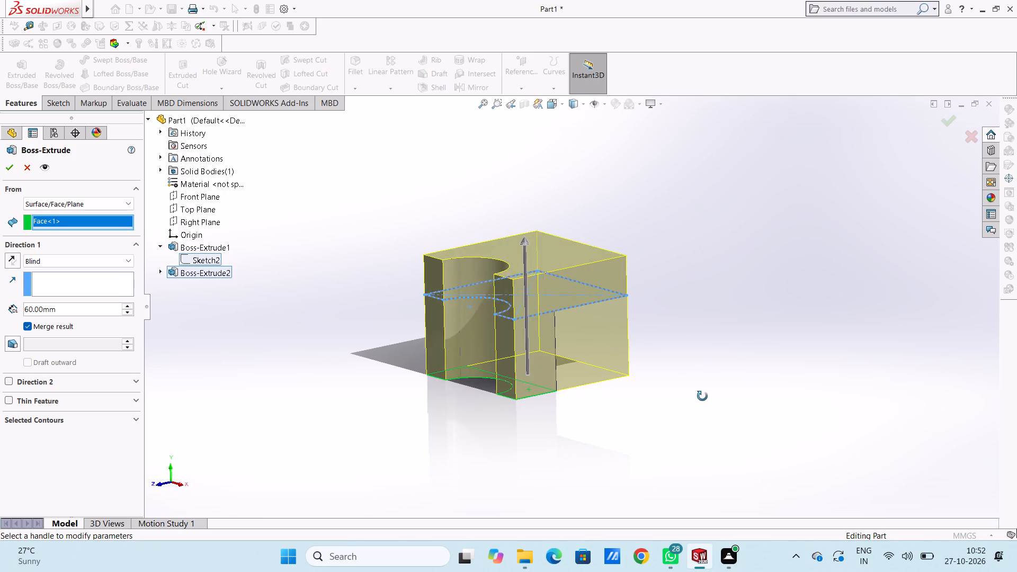
middle_click_drag(702, 396, 693, 395)
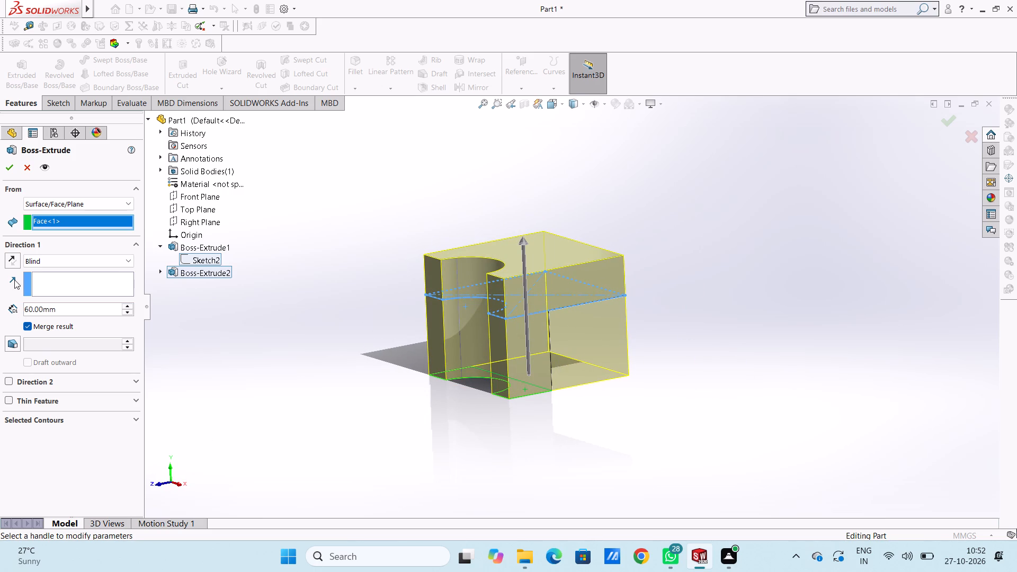
left_click(12, 251)
left_click(6, 256)
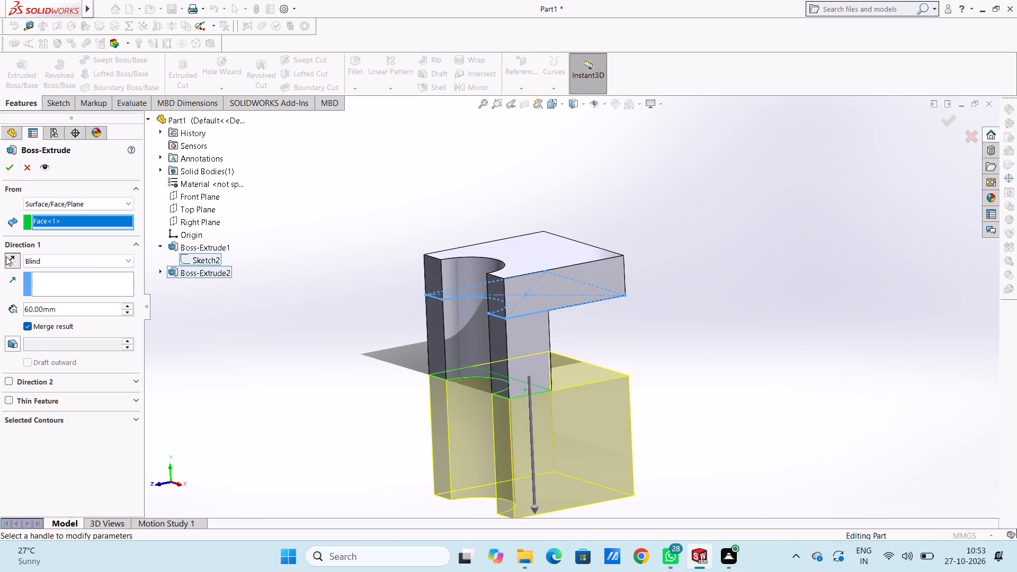
double_click(108, 310)
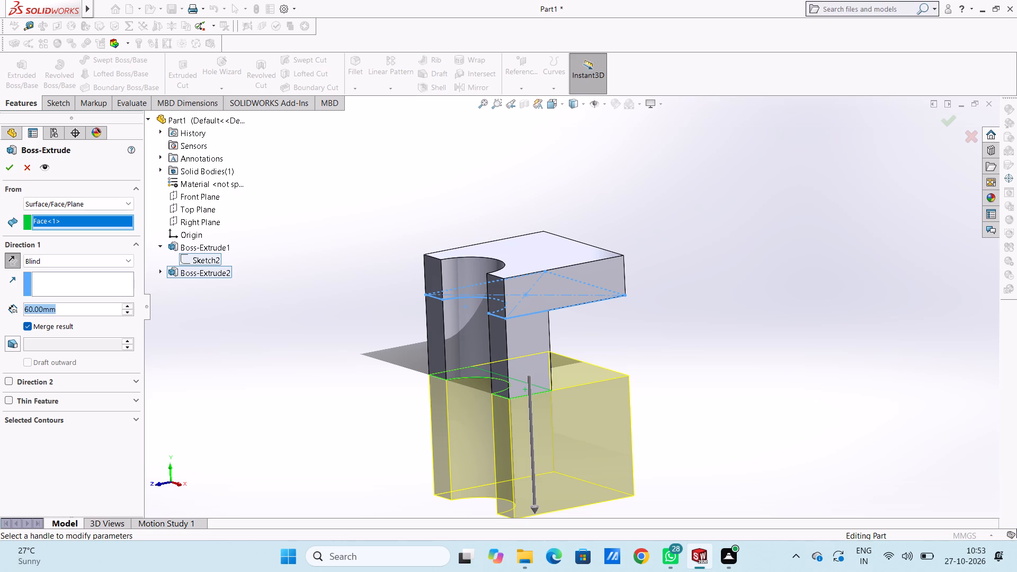
type("20")
key("Return")
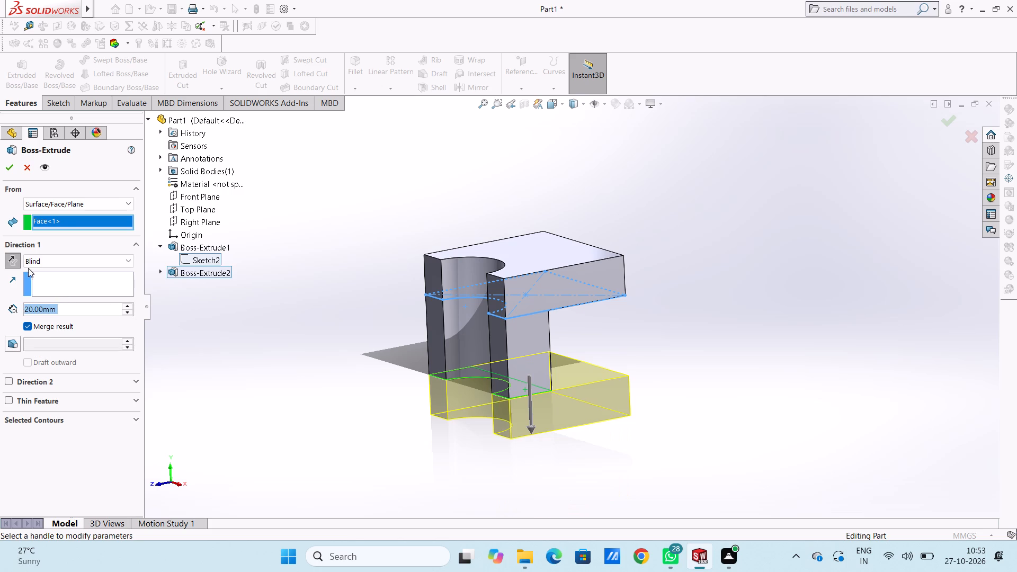
left_click(5, 166)
left_click(401, 356)
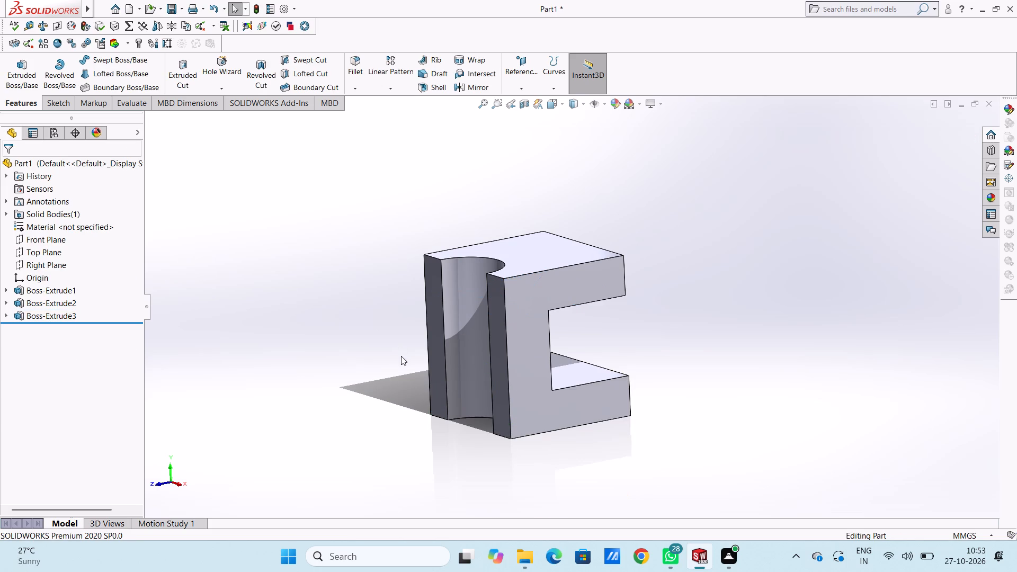
Examine the completed C-shaped part from several sides, including the column groove and the open side.
middle_click_drag(320, 365, 343, 289)
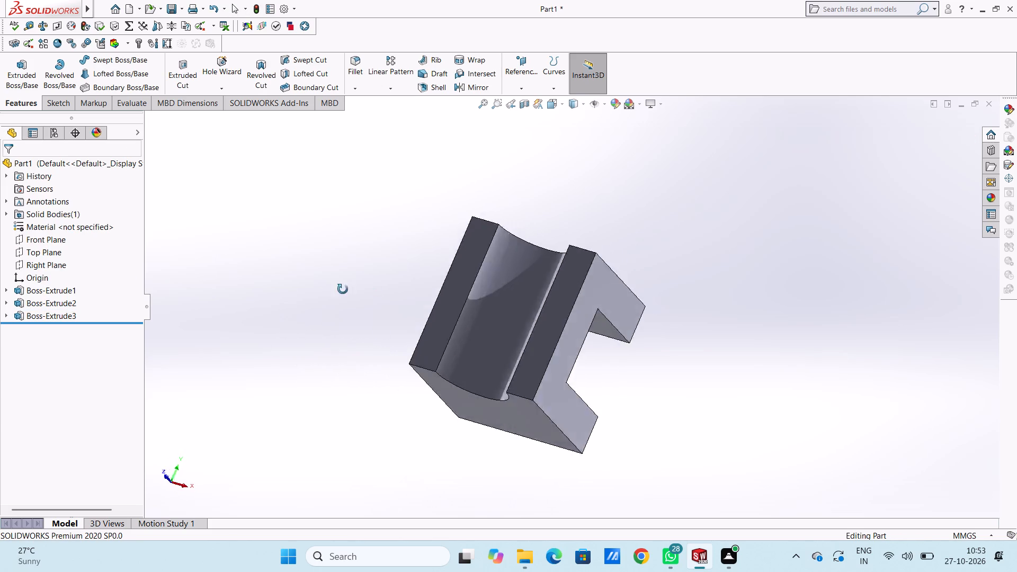
middle_click_drag(343, 289, 332, 354)
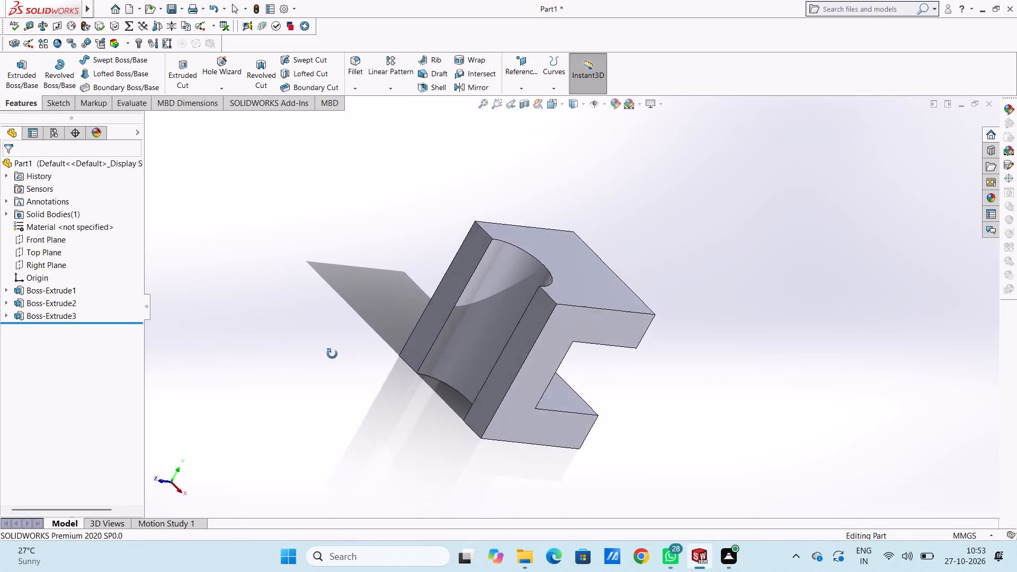
middle_click_drag(332, 354, 341, 399)
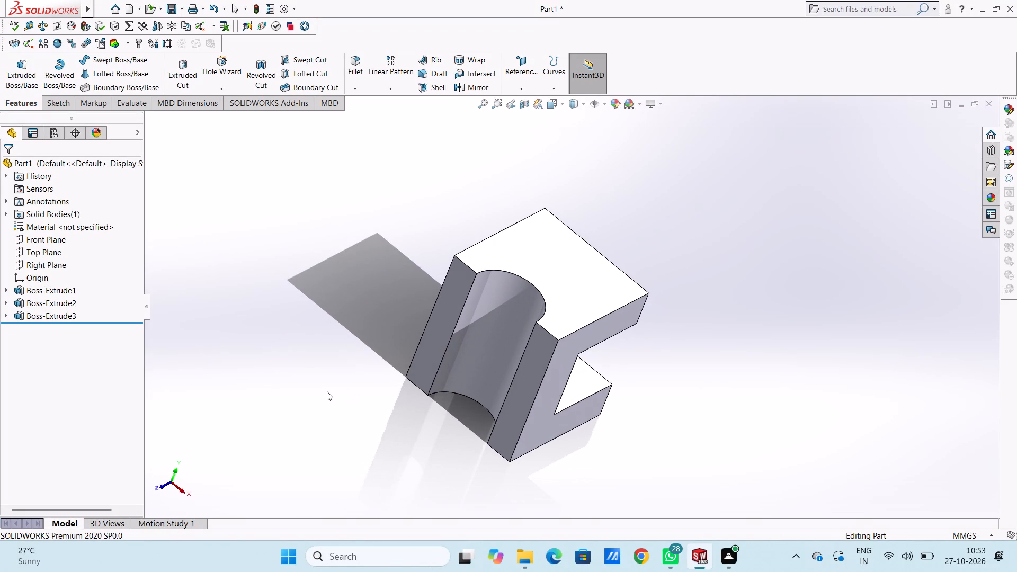
key("ctrl+7")
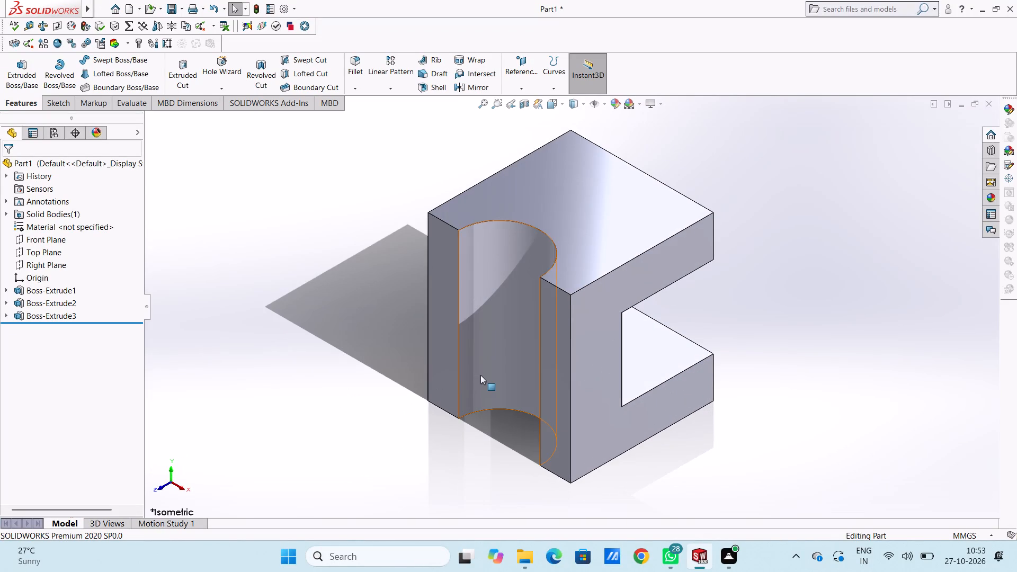
scroll(480, 375, "up", 4)
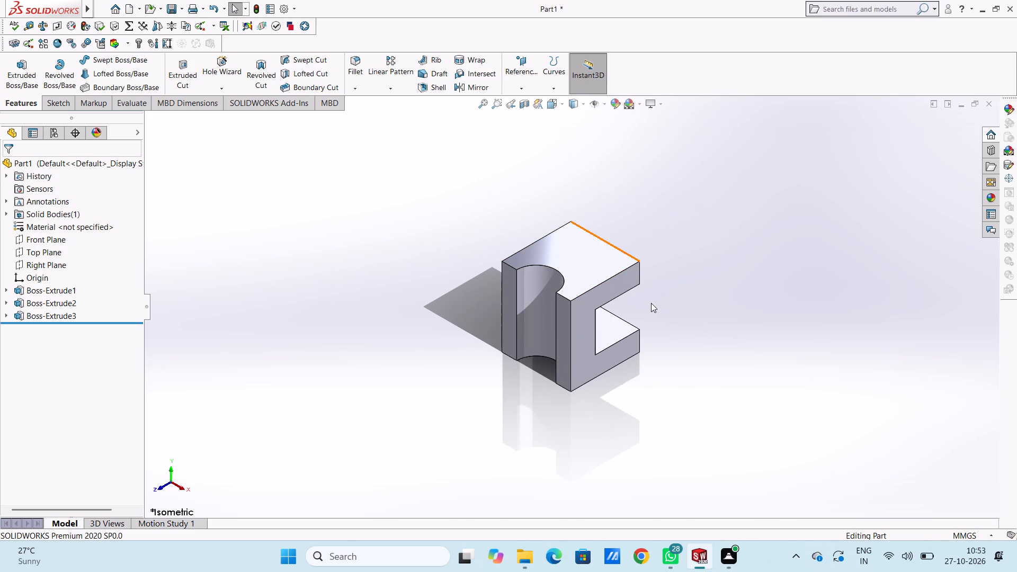
middle_click_drag(582, 347, 492, 243)
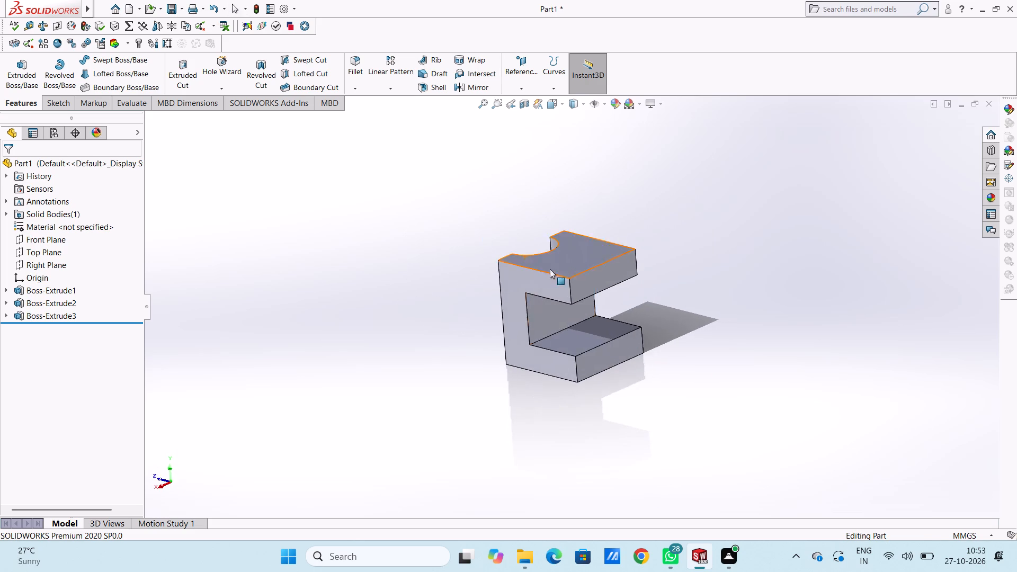
middle_click_drag(646, 355, 709, 337)
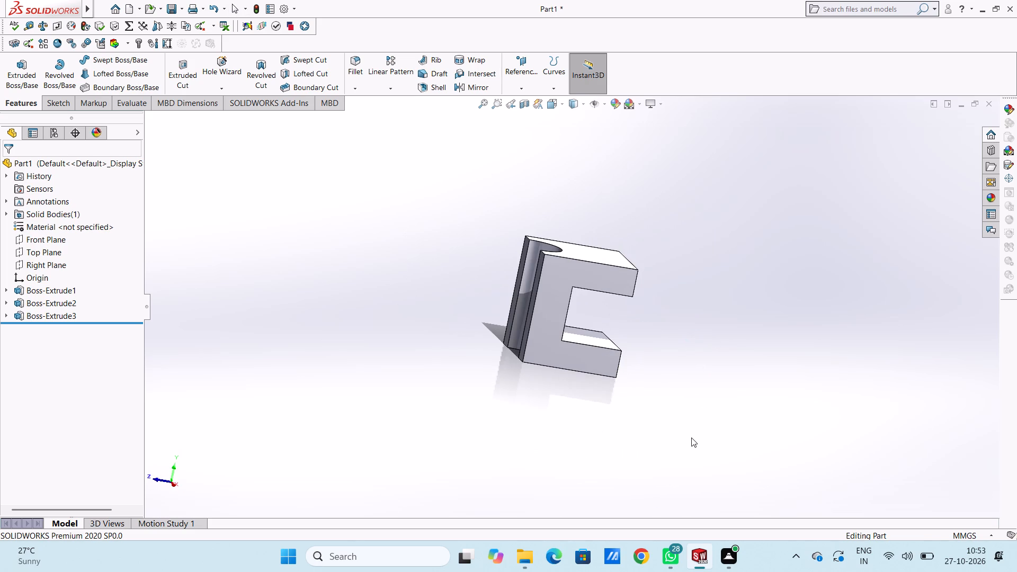
Start a new sketch on the upper block's flat back face, viewed from the back.
key("ctrl+1")
key("ctrl+2")
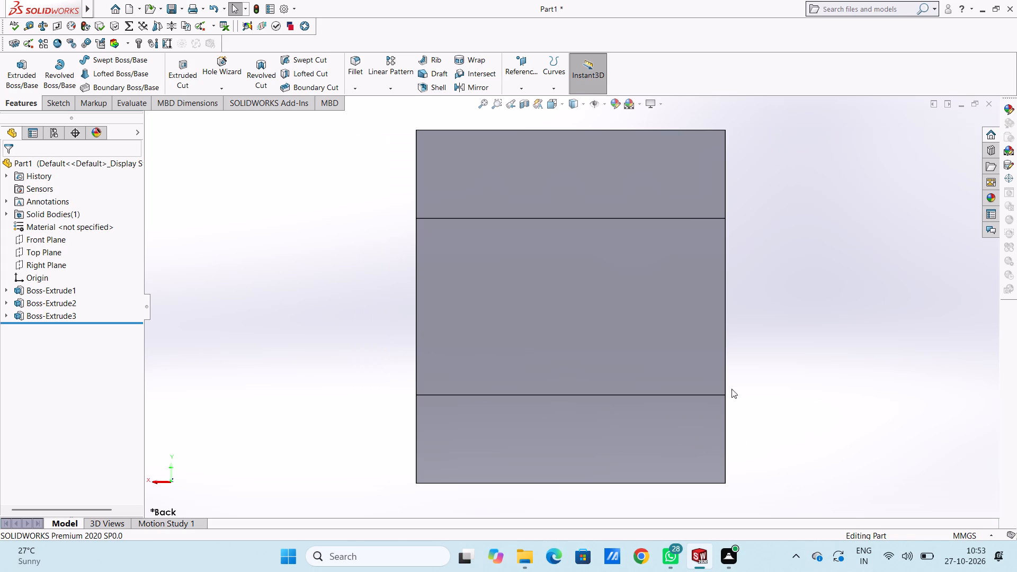
scroll(686, 358, "up", 3)
scroll(628, 163, "down", 2)
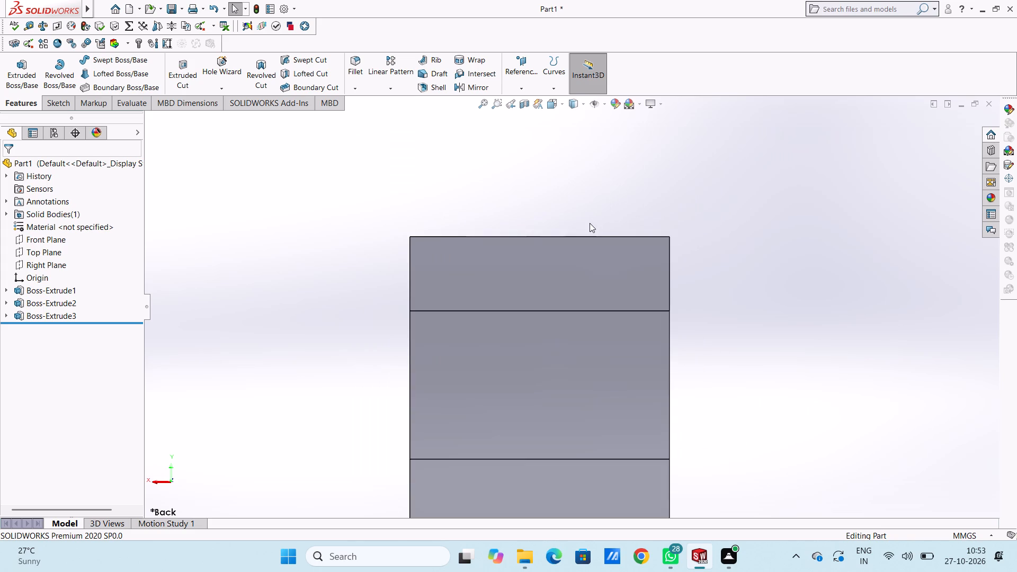
scroll(590, 223, "up", 4)
scroll(522, 267, "down", 1)
left_click(608, 292)
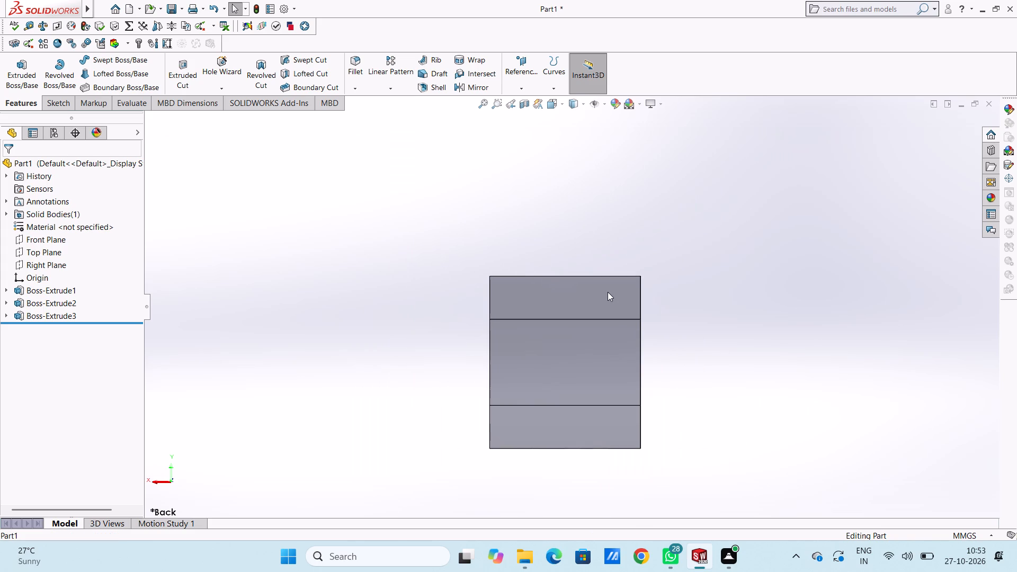
left_click(655, 263)
left_click(549, 226)
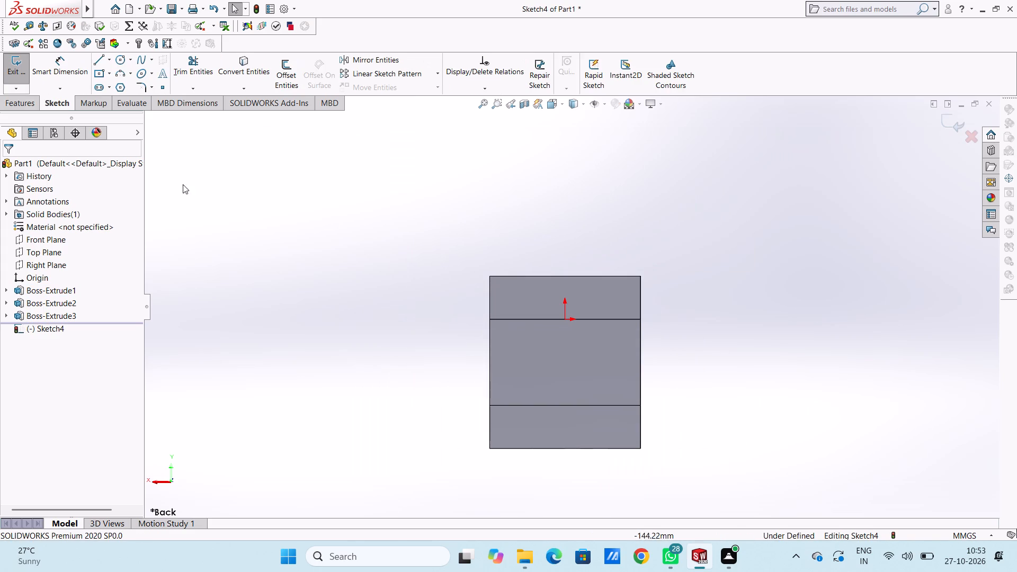
Sketch two concentric circles about 58 mm above the origin, the outer with a 35 mm radius and the inner about 20.6 mm.
left_click(118, 58)
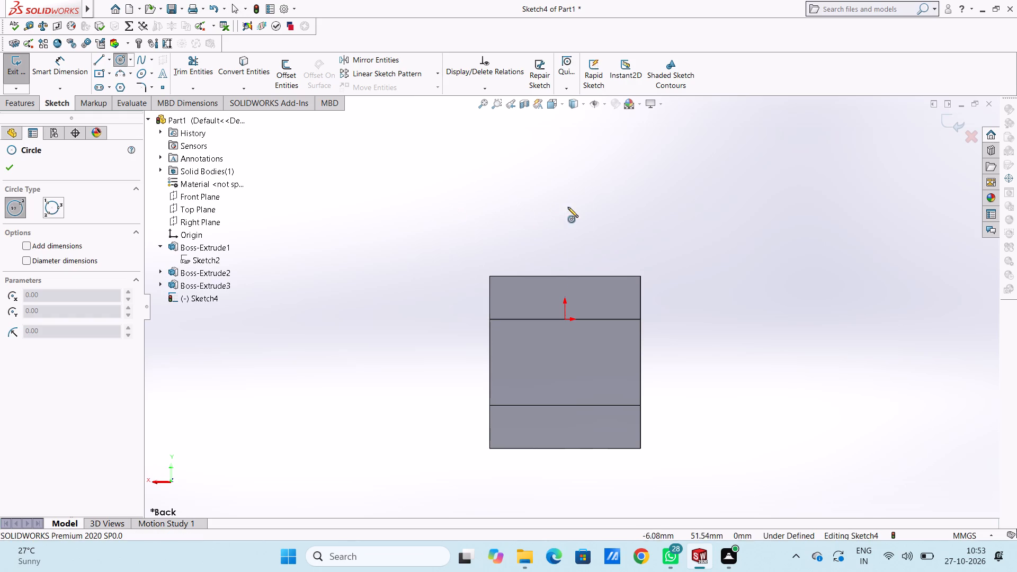
left_click(567, 193)
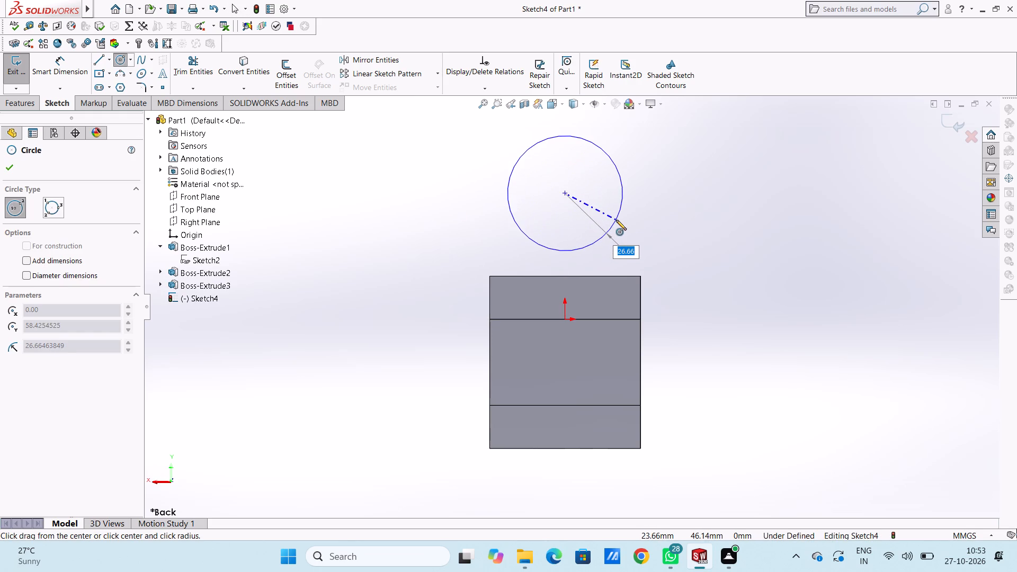
type("35")
key("Return")
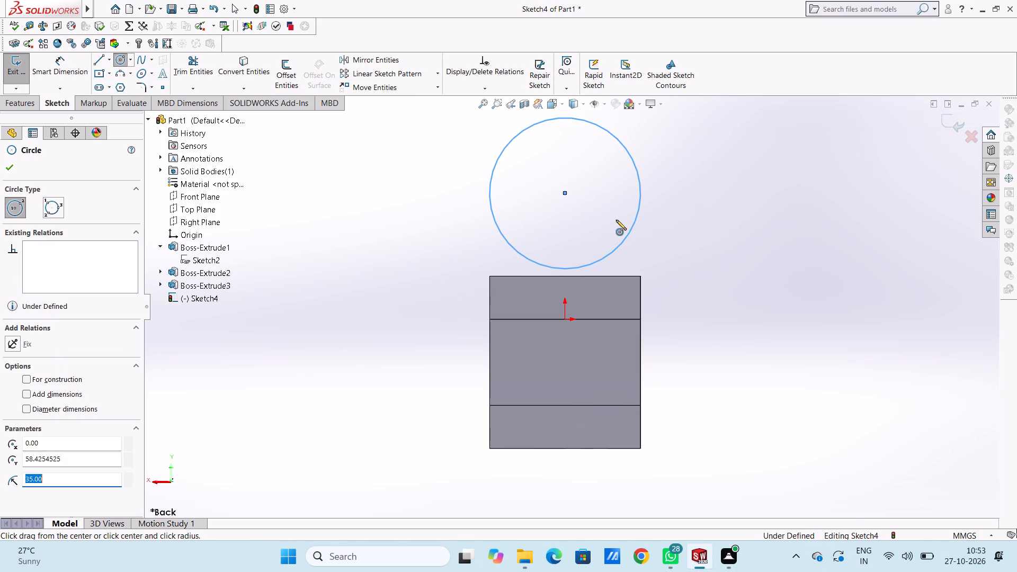
left_click(564, 193)
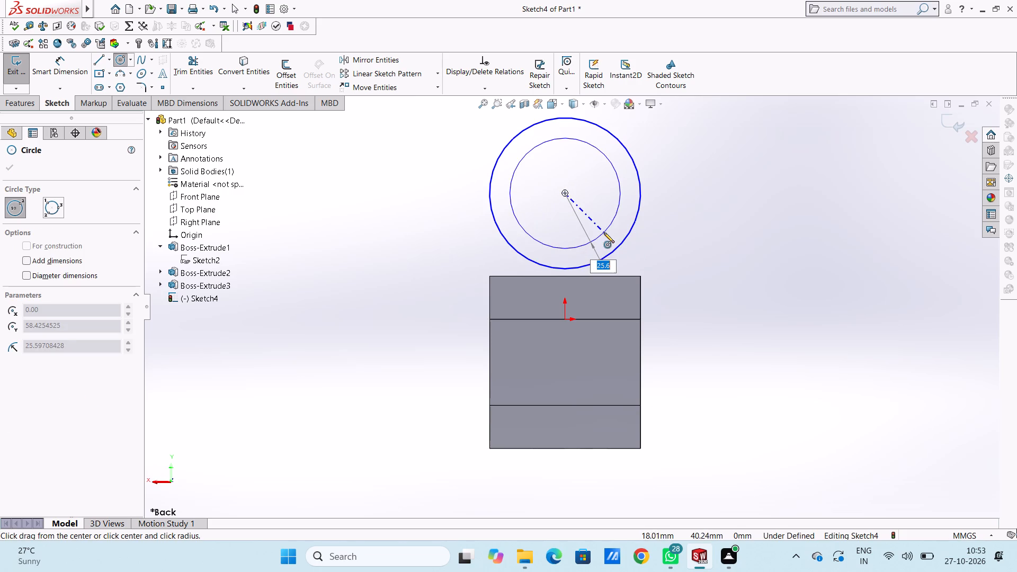
left_click(595, 226)
left_click(8, 168)
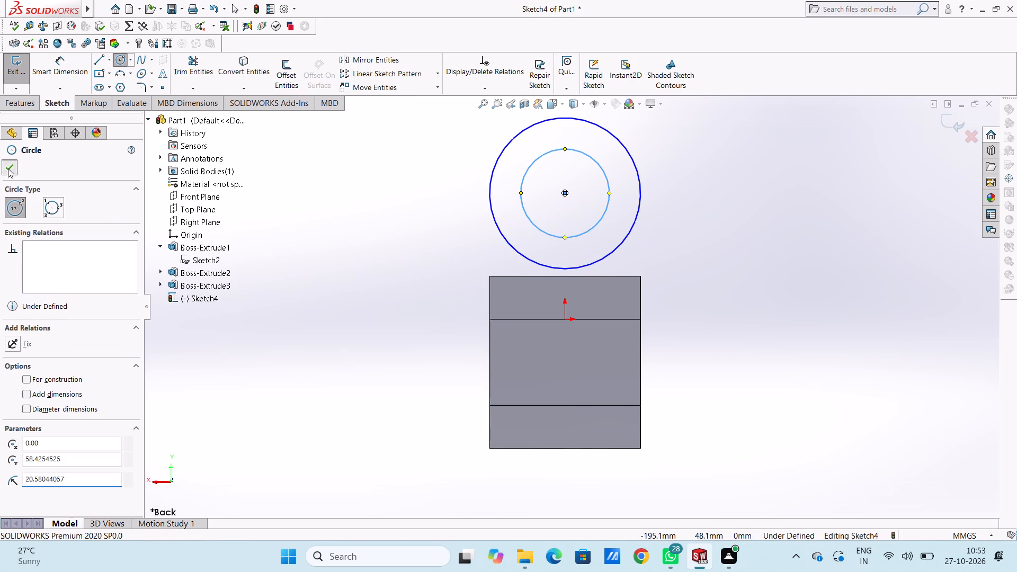
Dimension the outer circle's diameter and set the inner circle's diameter to 35 mm.
left_click(66, 58)
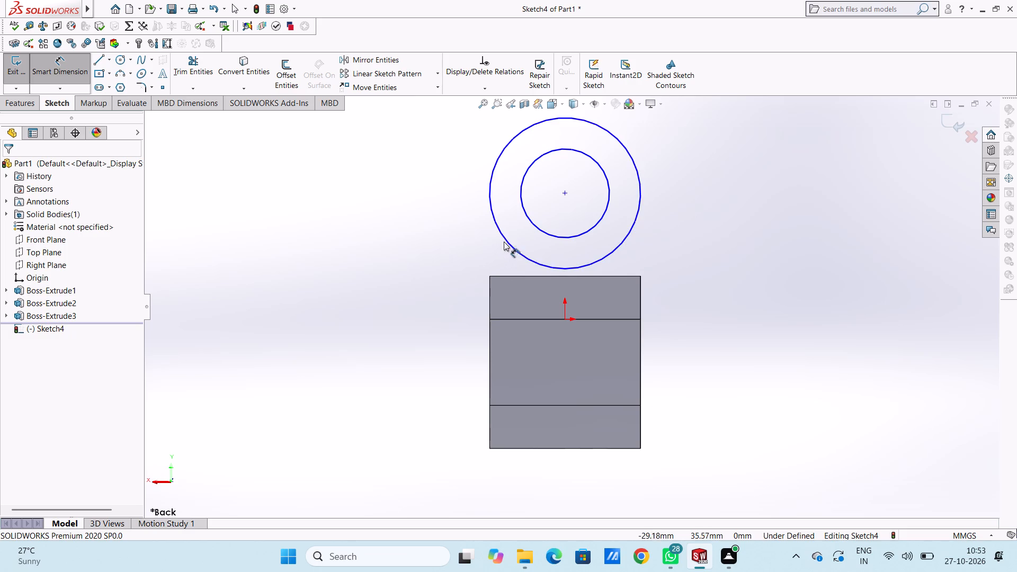
left_click(506, 239)
left_click(308, 293)
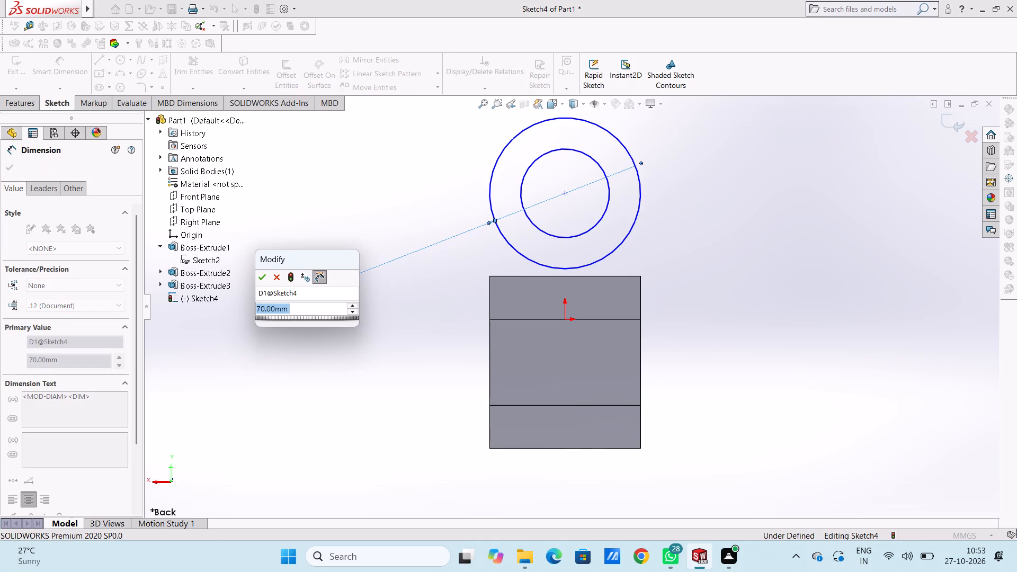
left_click(261, 272)
left_click(283, 221)
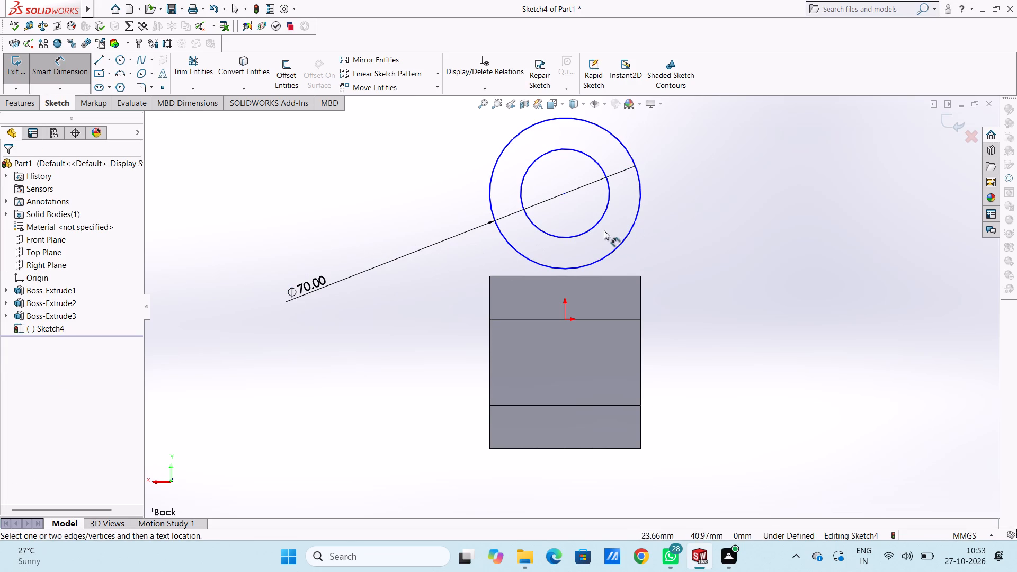
left_click(594, 225)
left_click(807, 308)
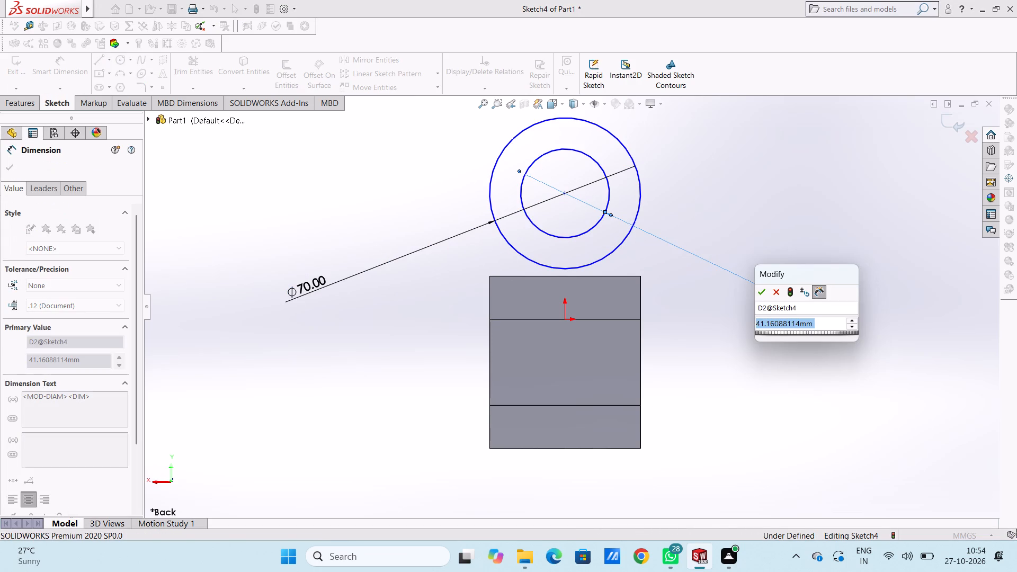
type("35")
key("Return")
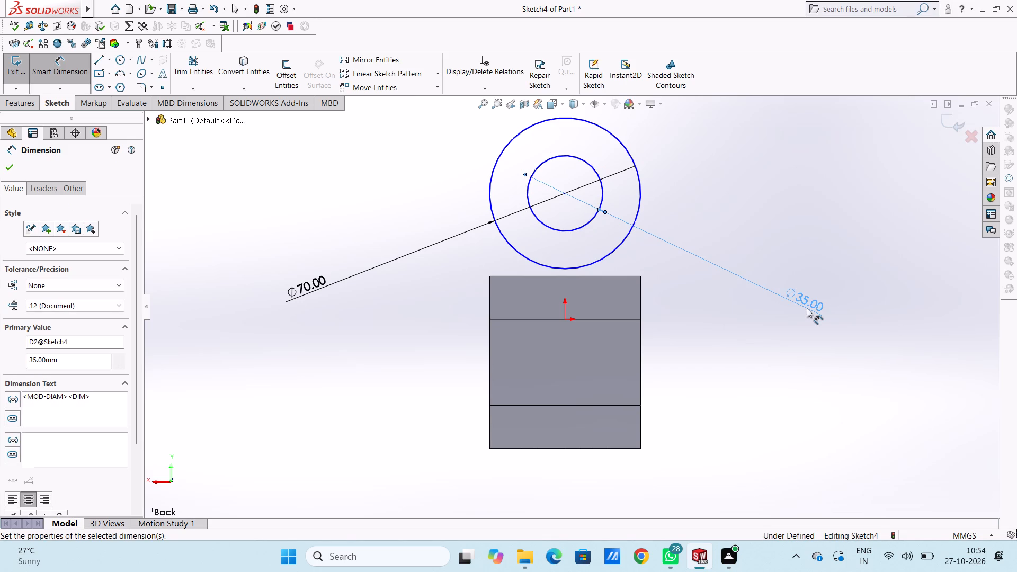
left_click(703, 347)
Set the vertical distance from the circles' centre to the origin to 60 mm.
scroll(703, 347, "up", 2)
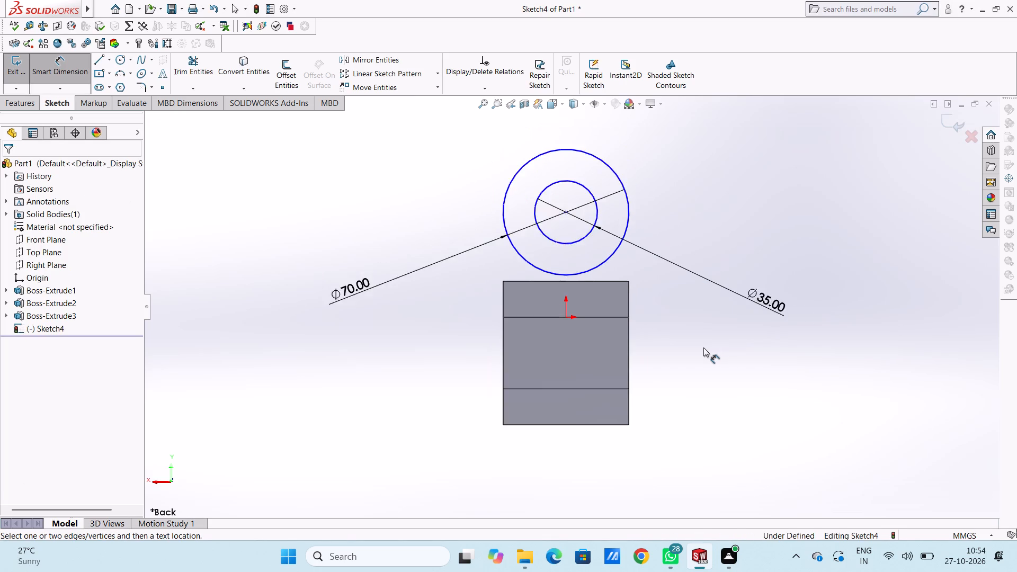
left_click(567, 228)
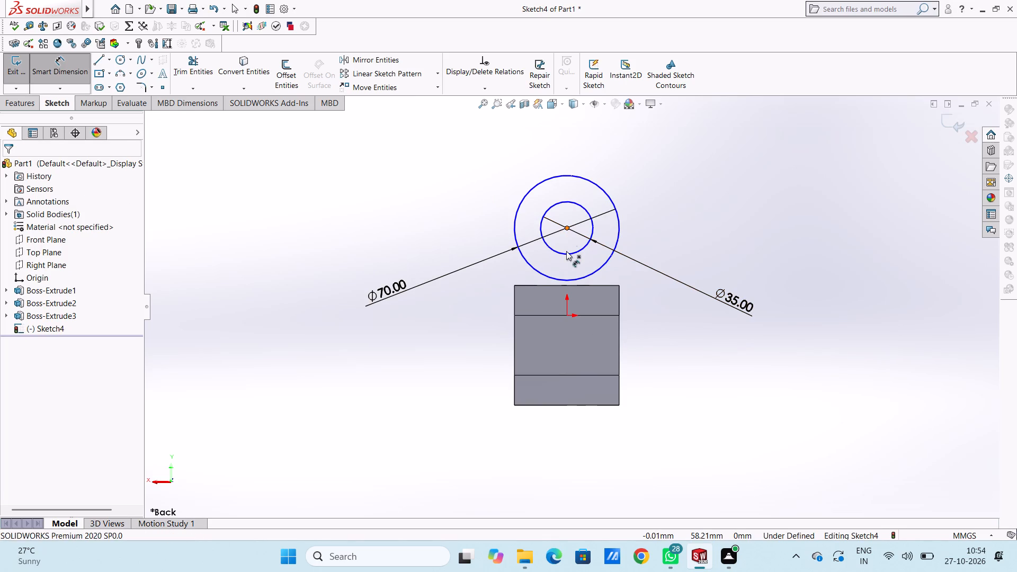
left_click(568, 318)
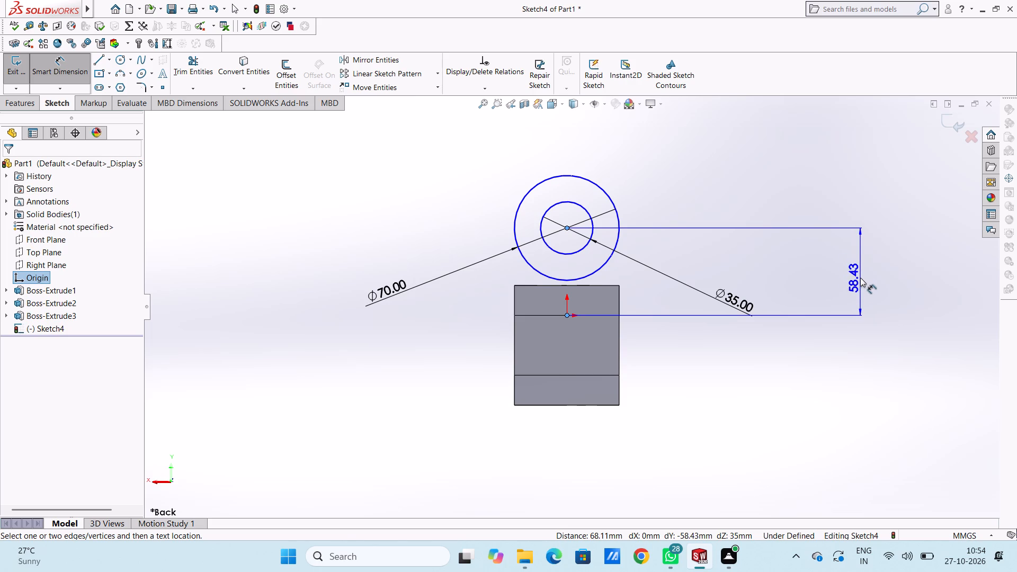
left_click(860, 274)
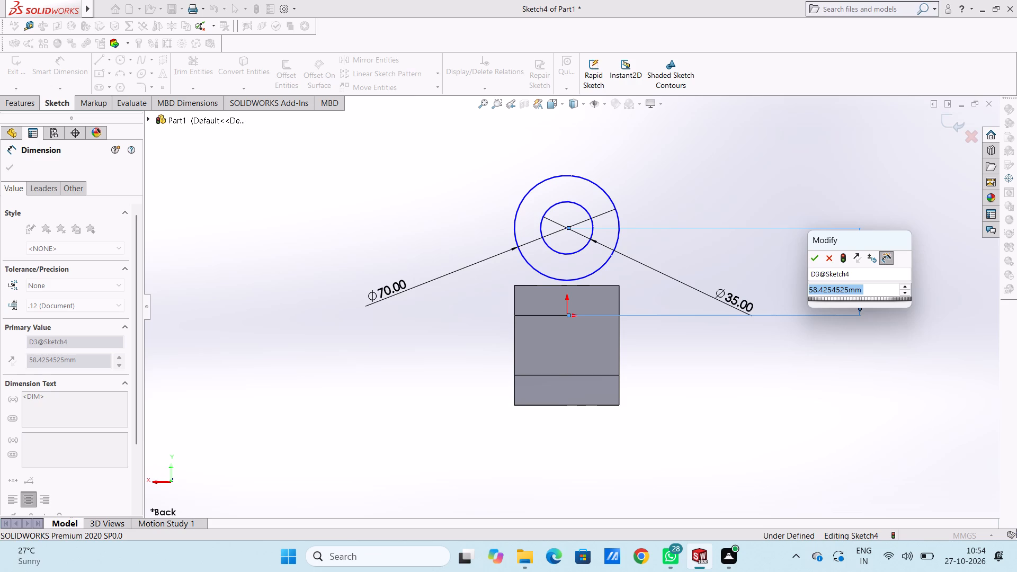
type("60")
key("Return")
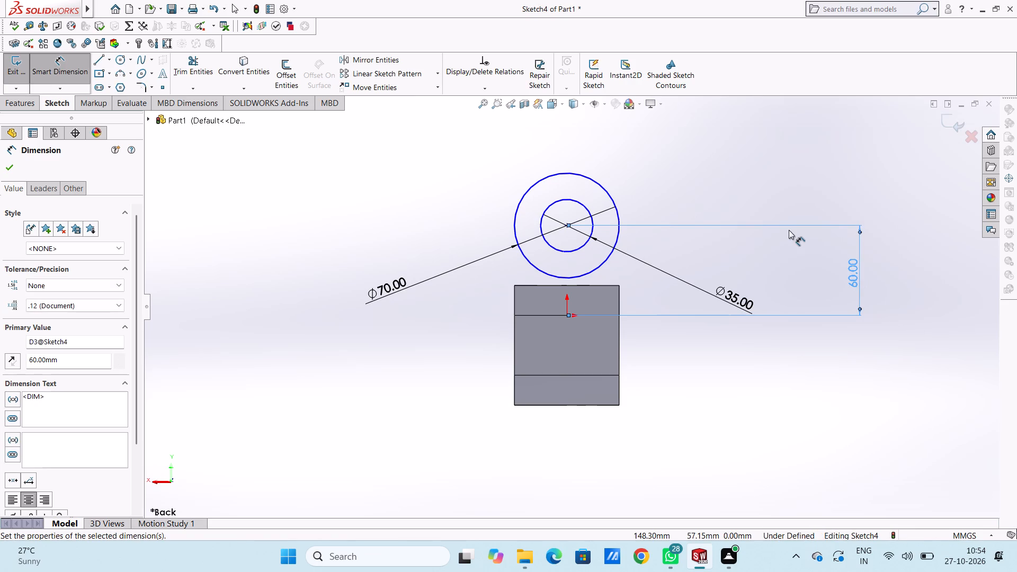
left_click(741, 257)
Dimension the vertical distance from the circles' centre to the lower block's bottom edge.
left_click(566, 225)
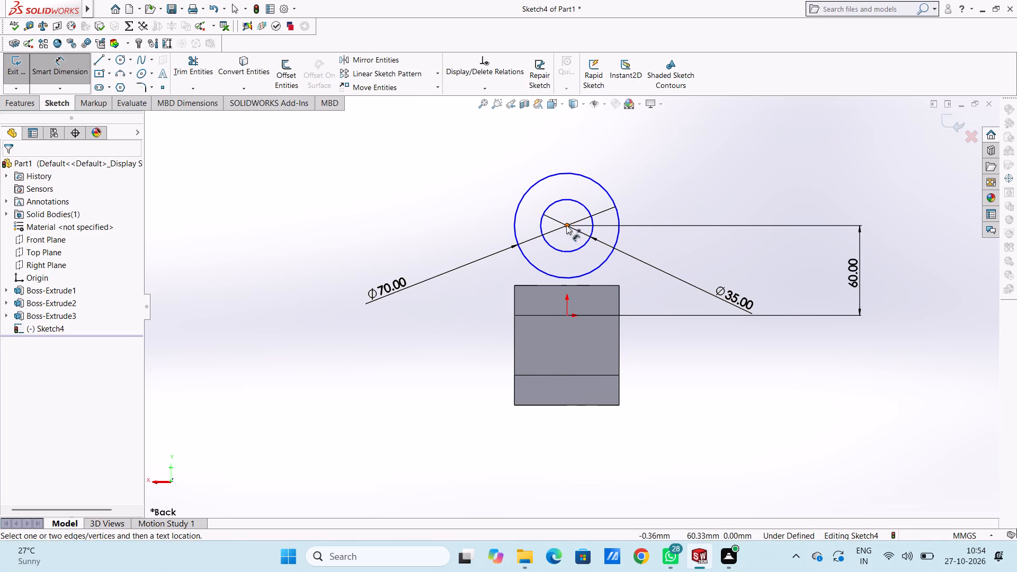
left_click(565, 405)
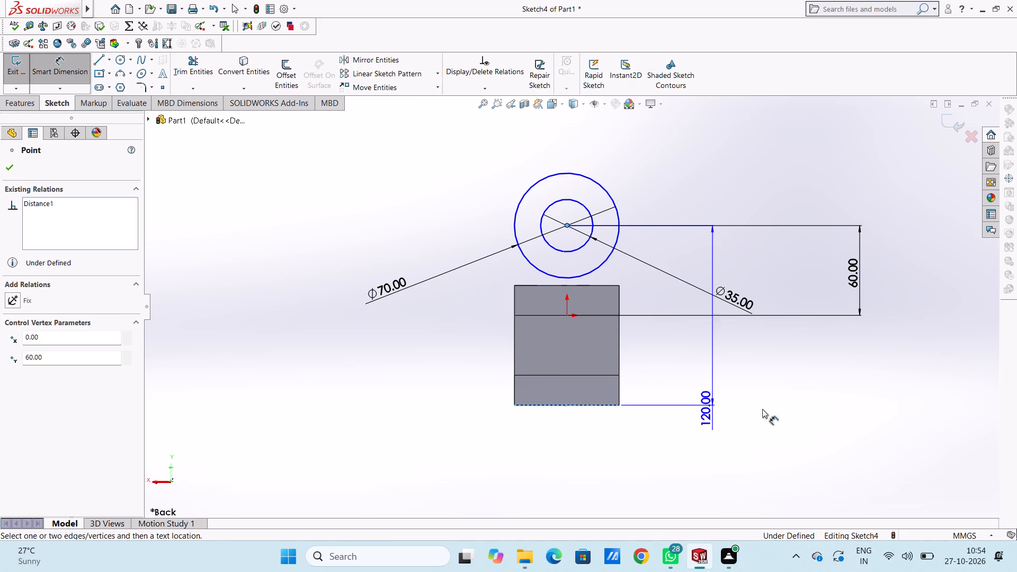
left_click(776, 409)
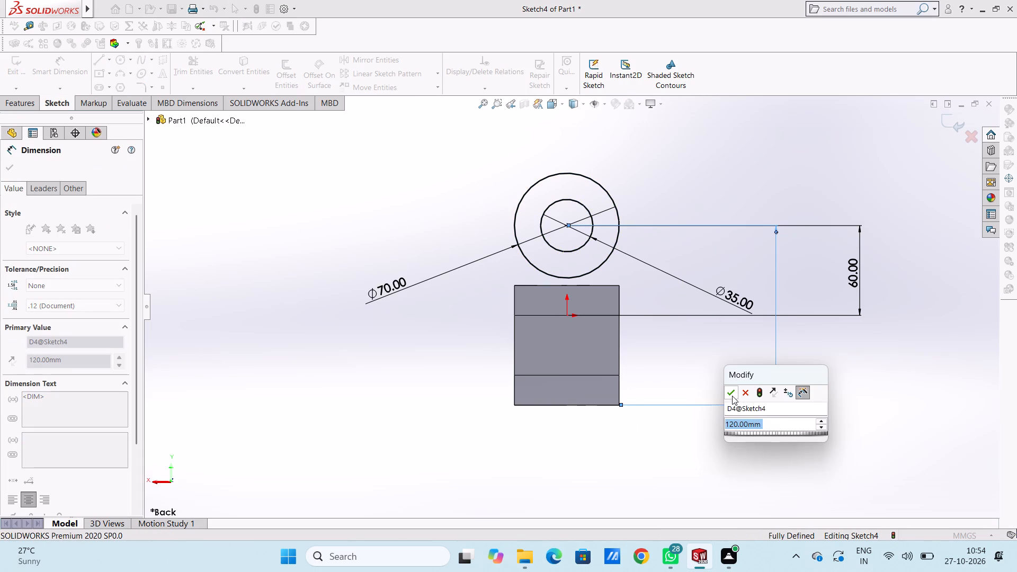
left_click(731, 392)
left_click(727, 385)
Draw lines from the outer circle's side 40 mm down to the block's top edge, along that edge, and 40 mm back up to the circle.
scroll(611, 225, "down", 5)
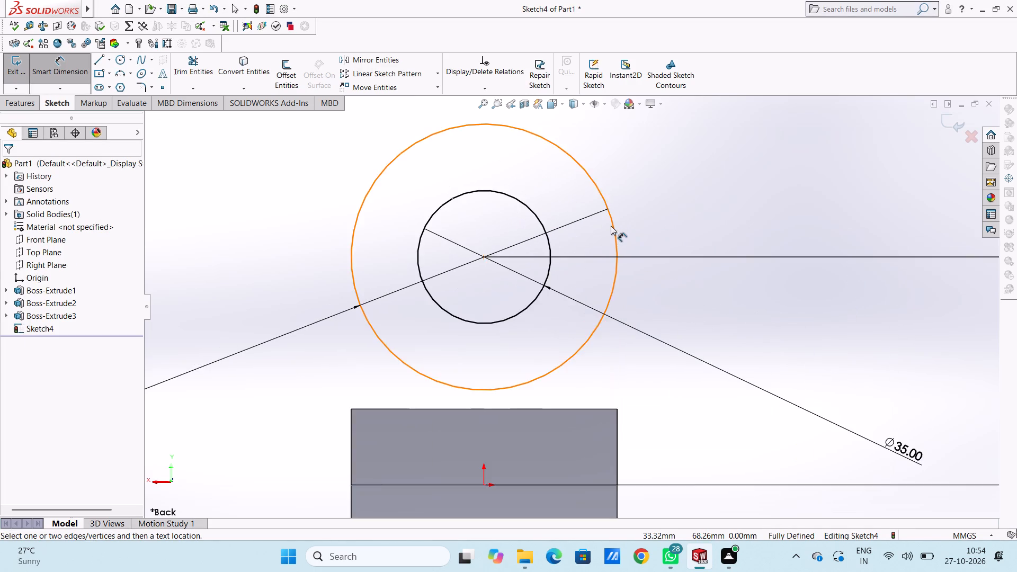
scroll(609, 225, "up", 6)
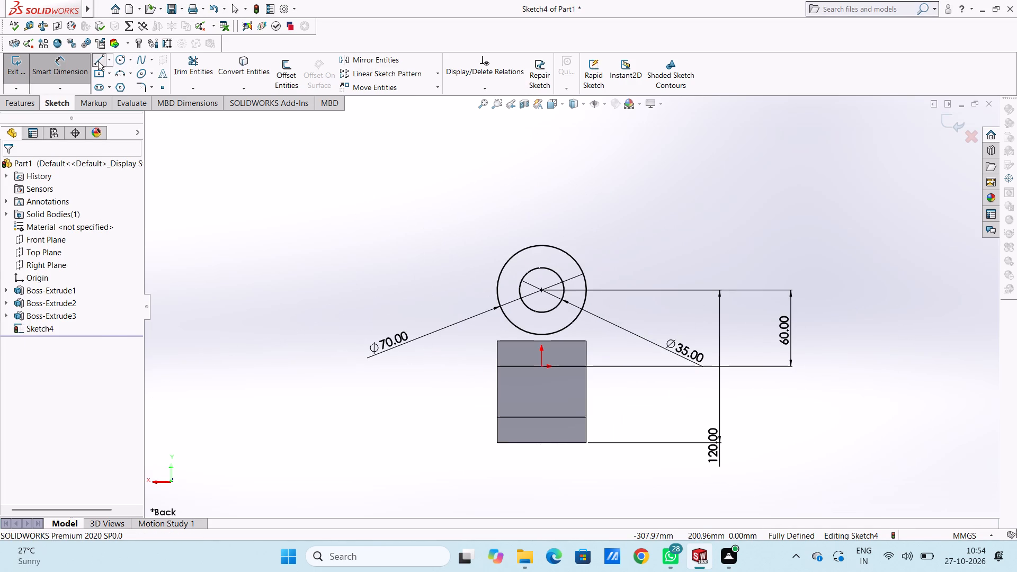
left_click(98, 61)
scroll(557, 319, "down", 3)
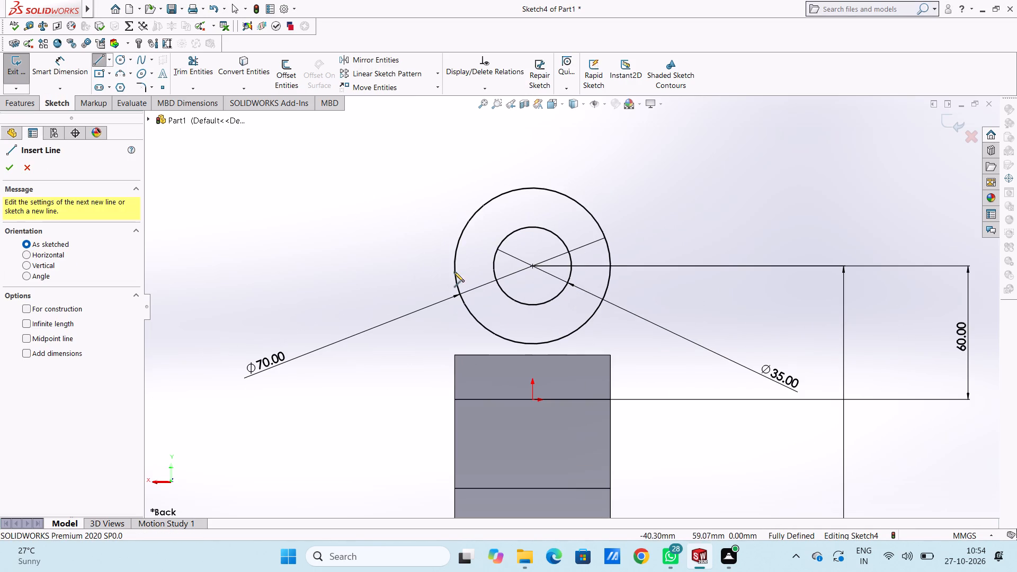
left_click(453, 265)
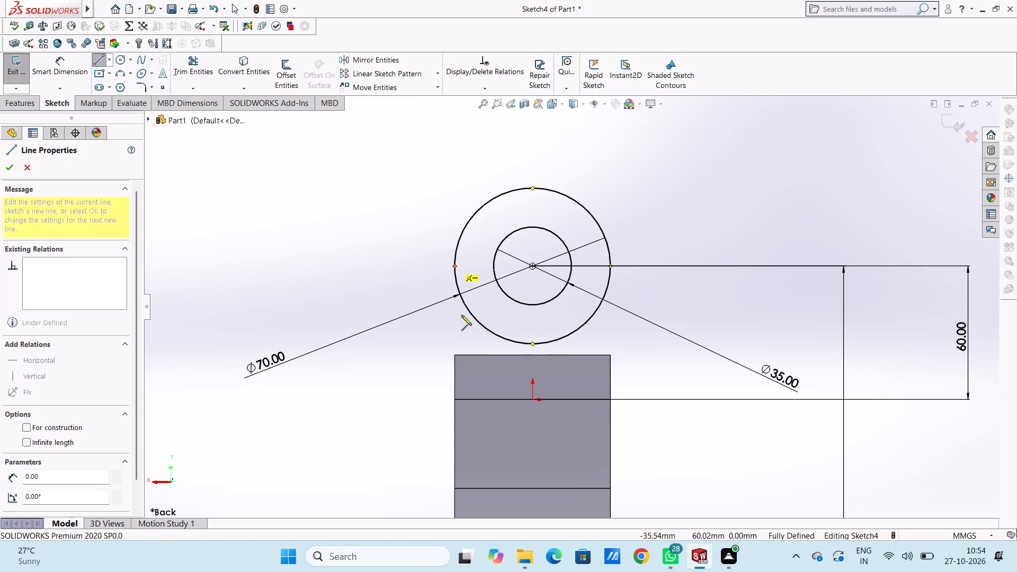
left_click(456, 353)
left_click(605, 211)
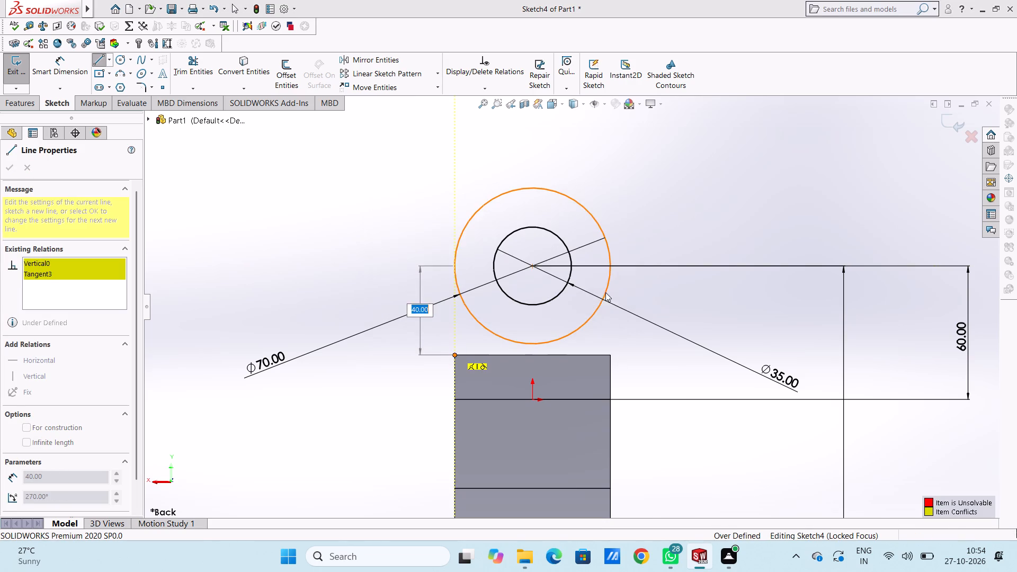
left_click(611, 355)
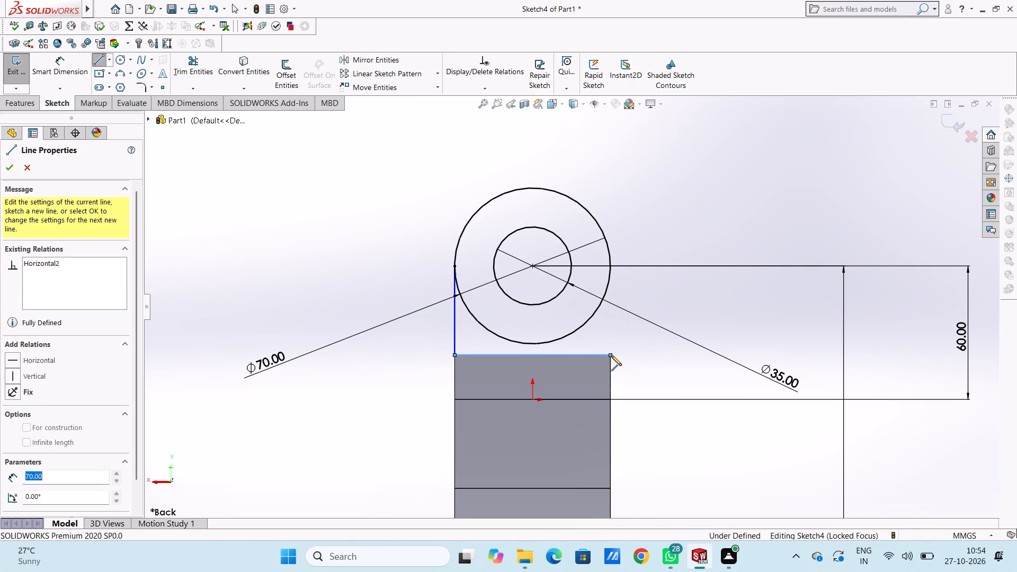
left_click(610, 266)
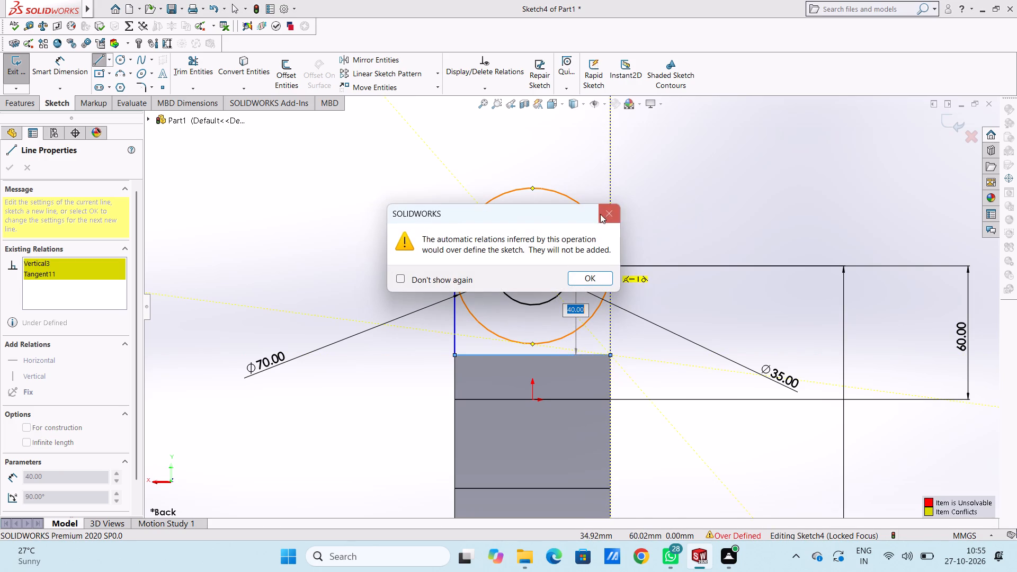
left_click(604, 213)
right_click(788, 165)
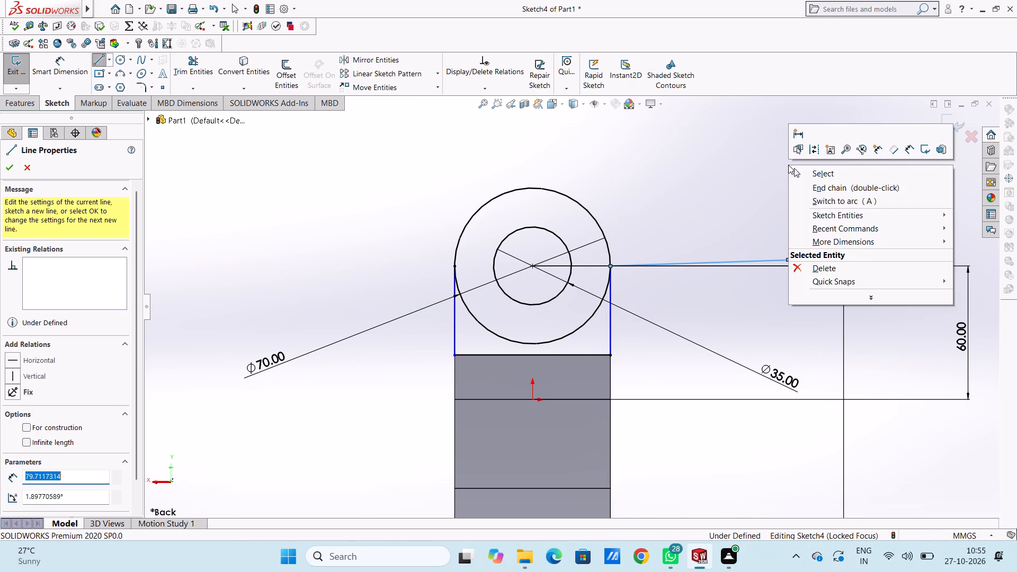
left_click(808, 174)
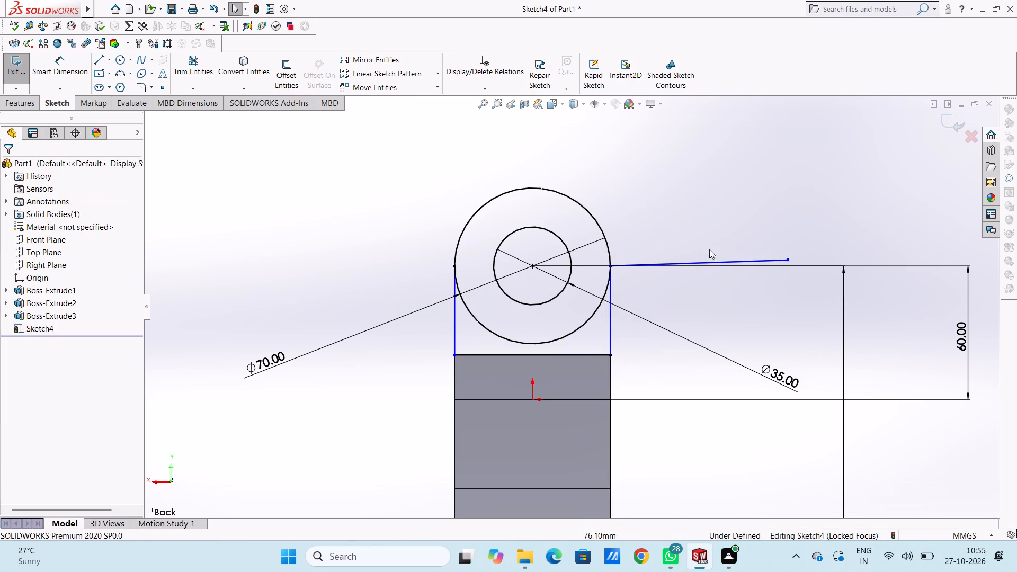
Delete the stray, nearly horizontal line extending outward from the outer circle's side.
left_click(742, 263)
right_click(710, 178)
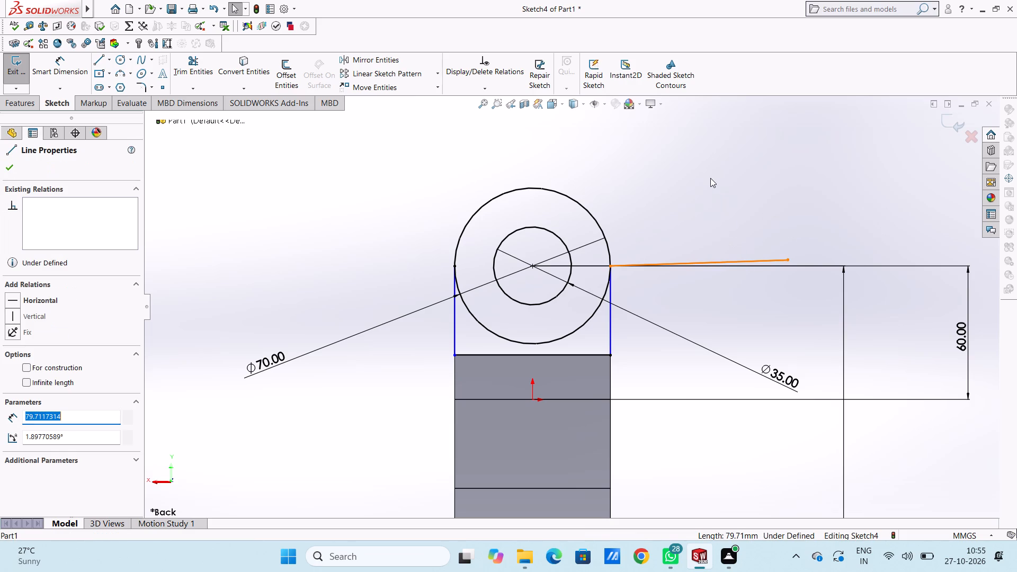
left_click(743, 317)
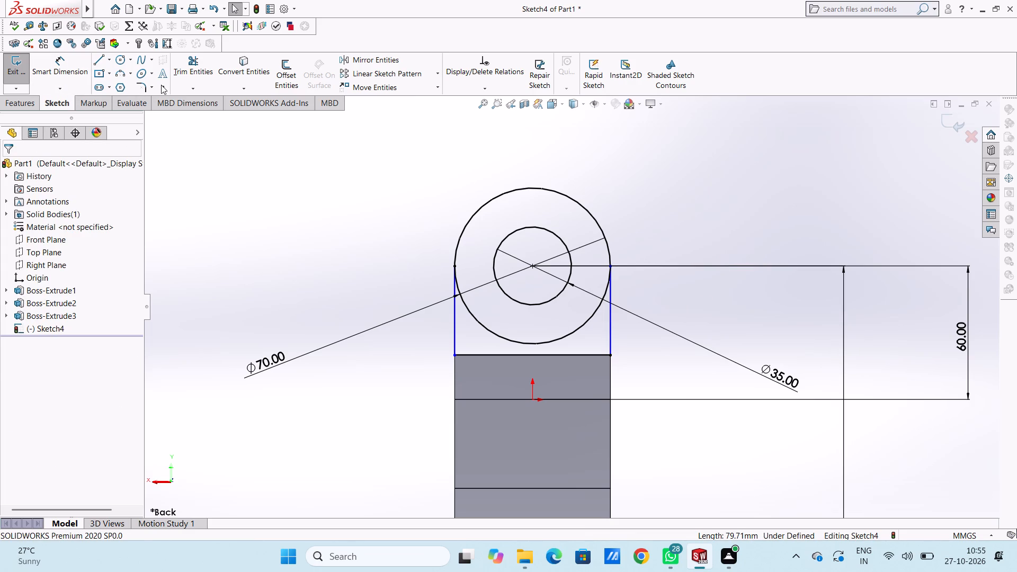
Trim away the lower half of the outer circle between the two vertical lines.
left_click(204, 62)
left_click(469, 313)
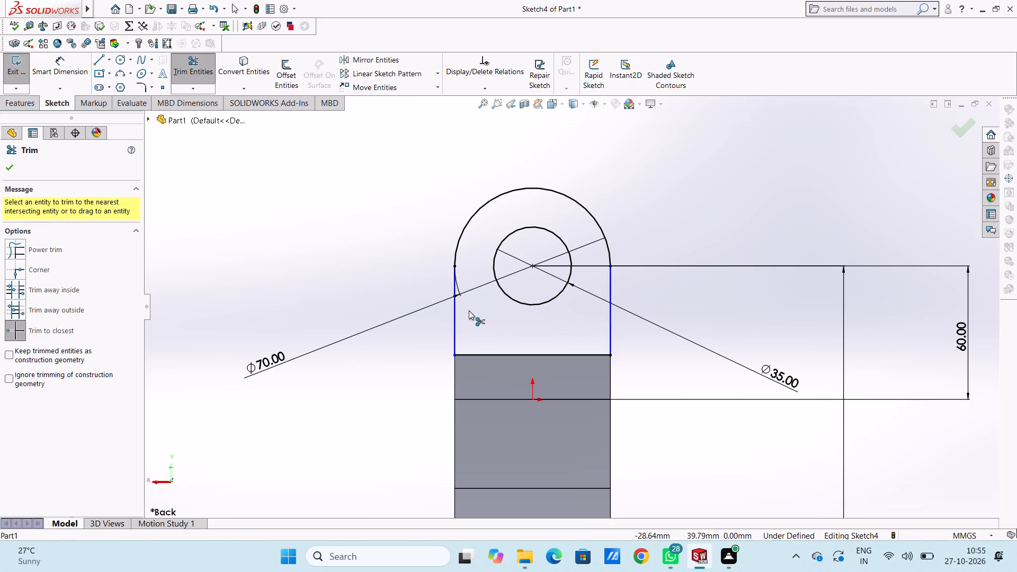
left_click(13, 159)
Dimension the lengths of both vertical side lines of the lug profile.
left_click(80, 68)
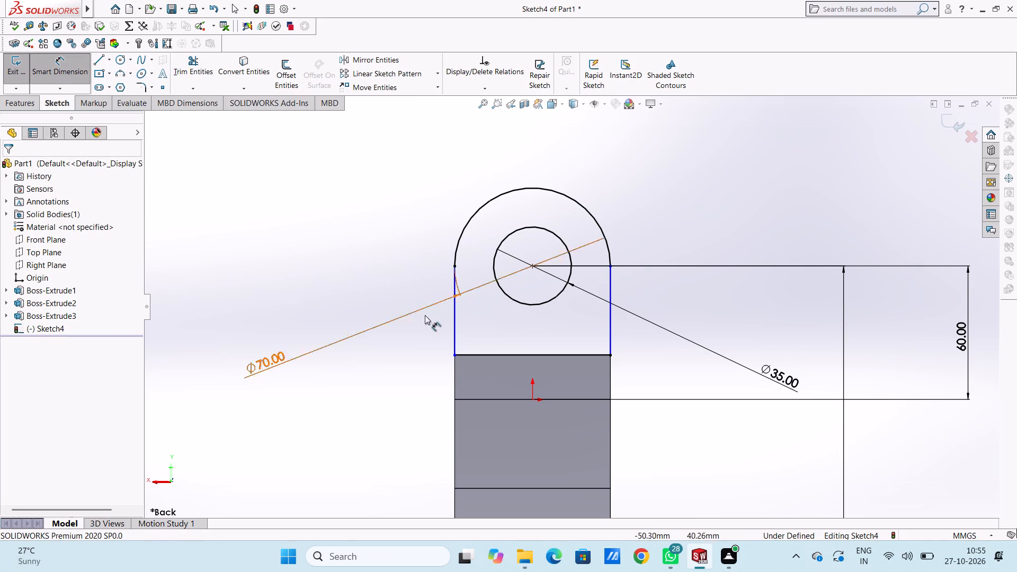
left_click(453, 317)
left_click(327, 299)
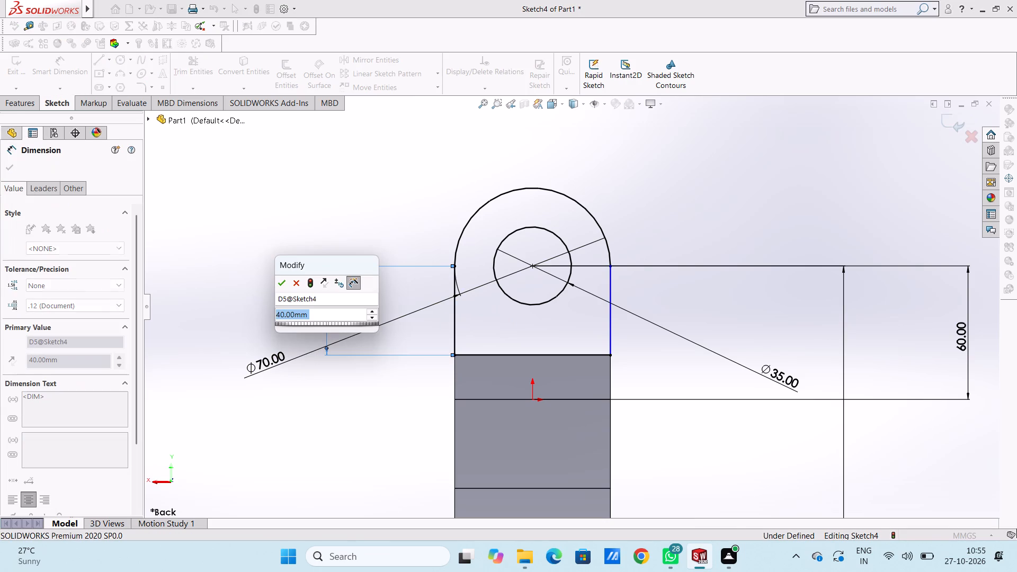
left_click(284, 283)
left_click(282, 266)
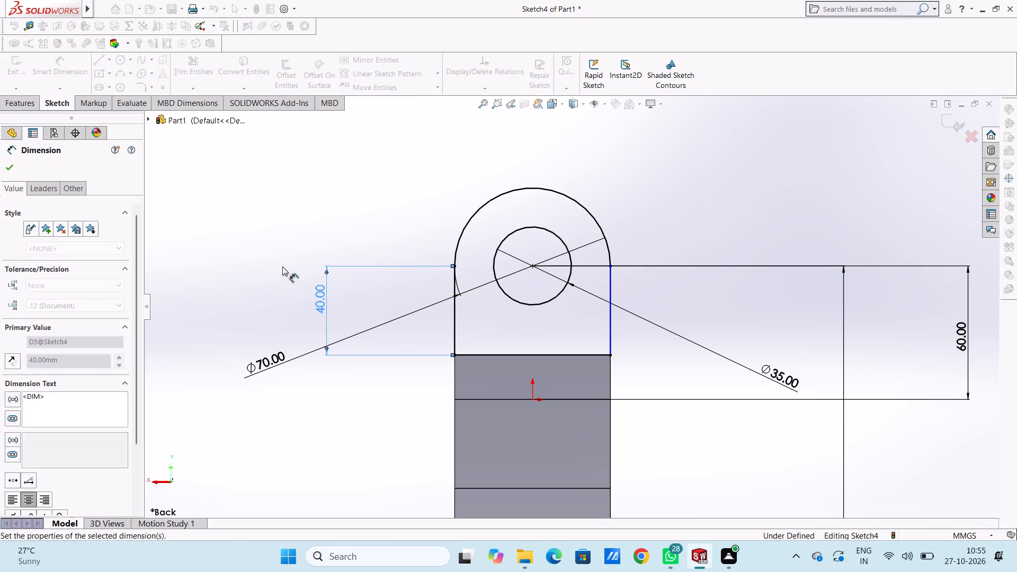
left_click(612, 315)
left_click(809, 319)
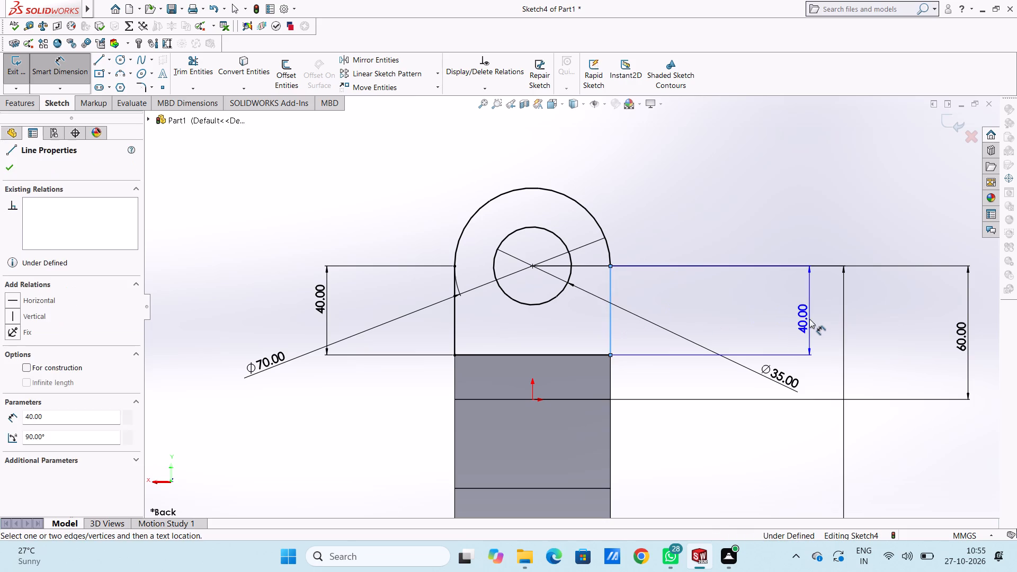
left_click(759, 301)
left_click(695, 294)
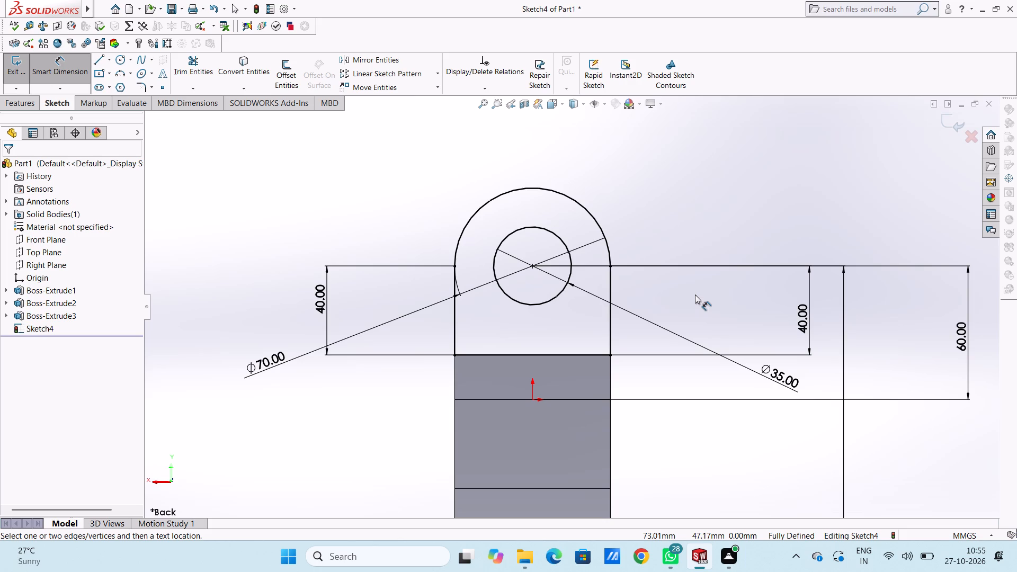
Extrude the lug profile 20 mm as a blind, merged boss, reversed so it sits over the upper block.
scroll(703, 300, "up", 4)
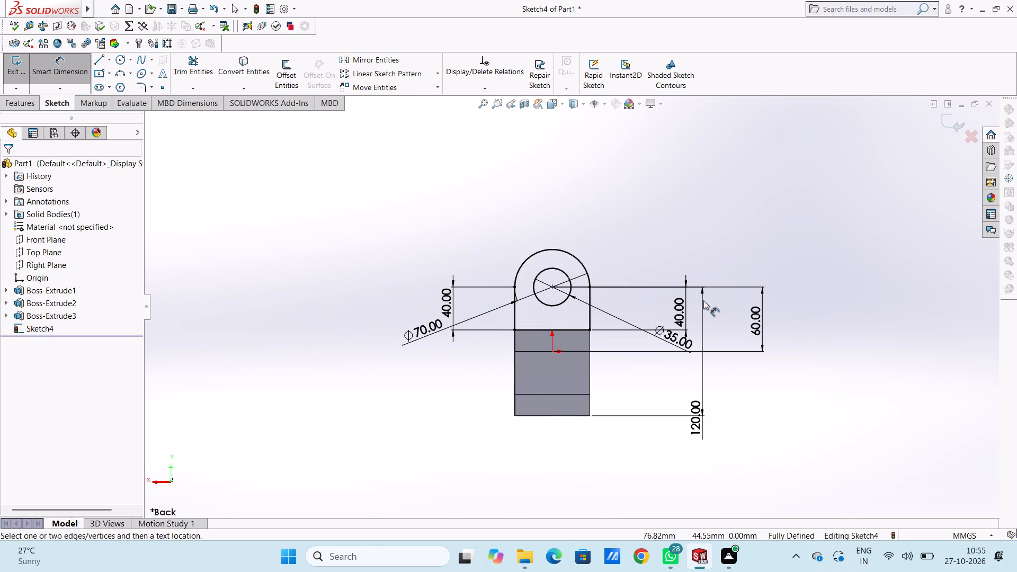
middle_click_drag(633, 230, 761, 291)
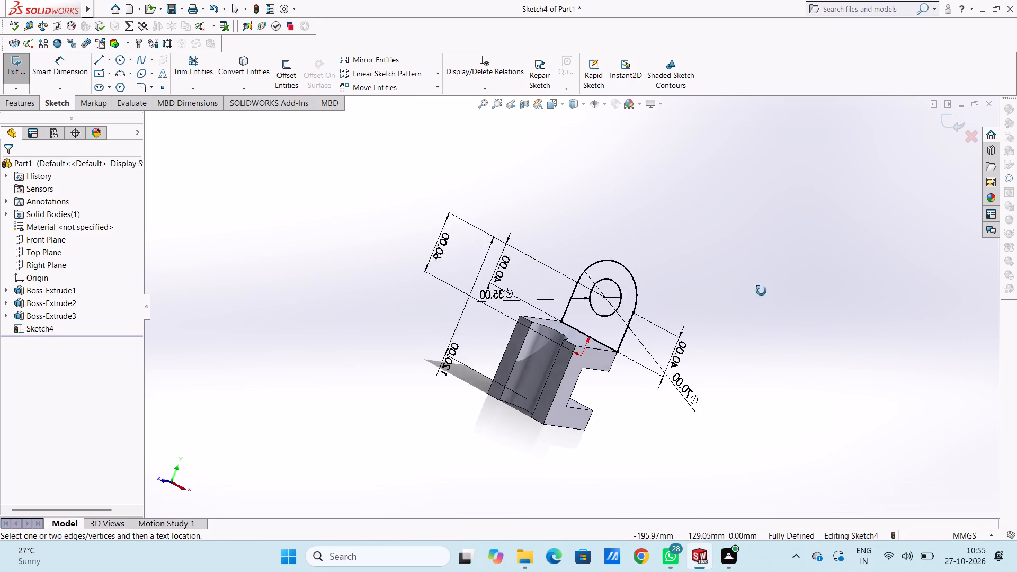
middle_click_drag(761, 291, 793, 319)
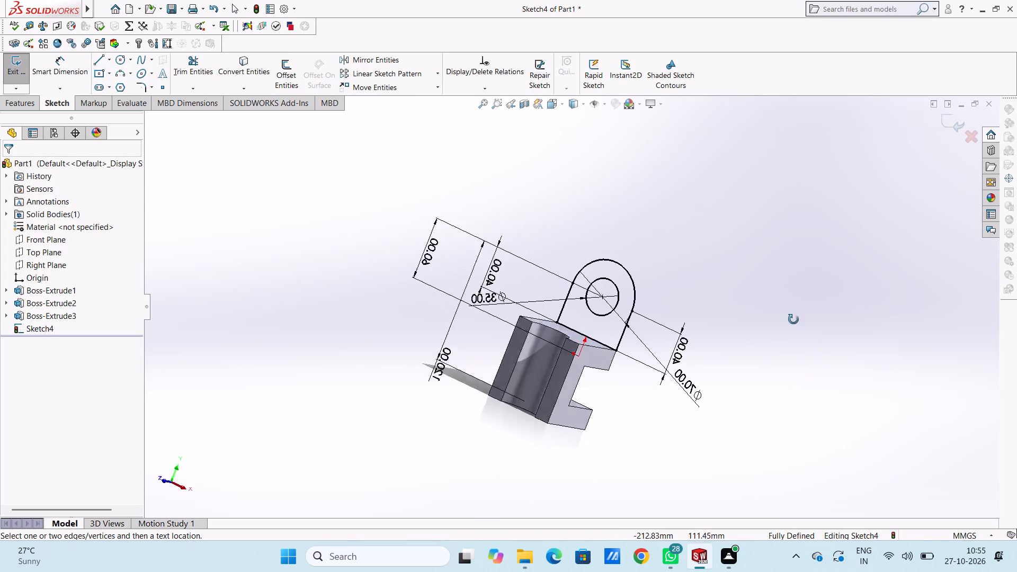
middle_click_drag(793, 319, 775, 328)
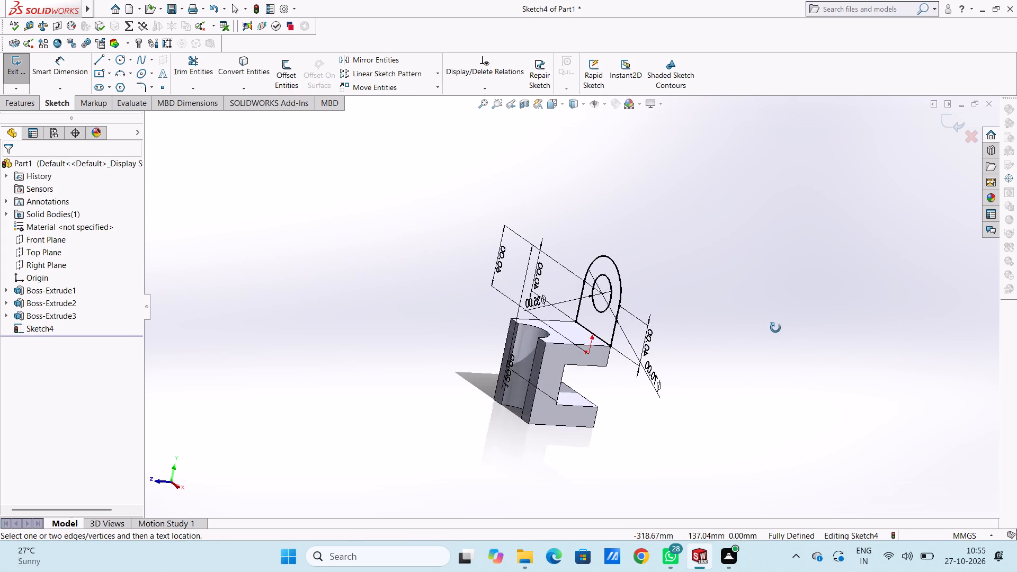
middle_click_drag(775, 328, 778, 336)
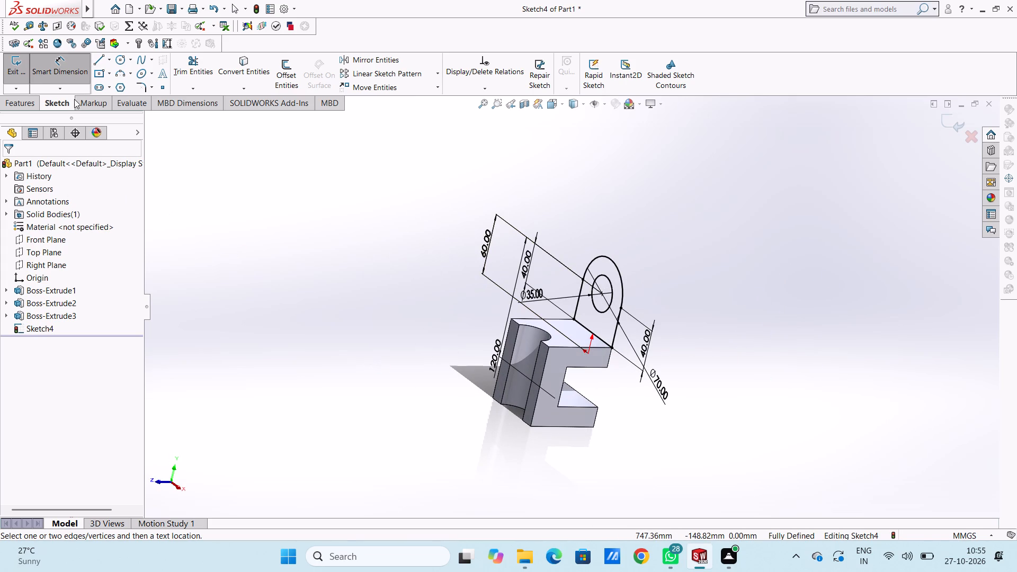
left_click(78, 68)
left_click(30, 102)
left_click(23, 71)
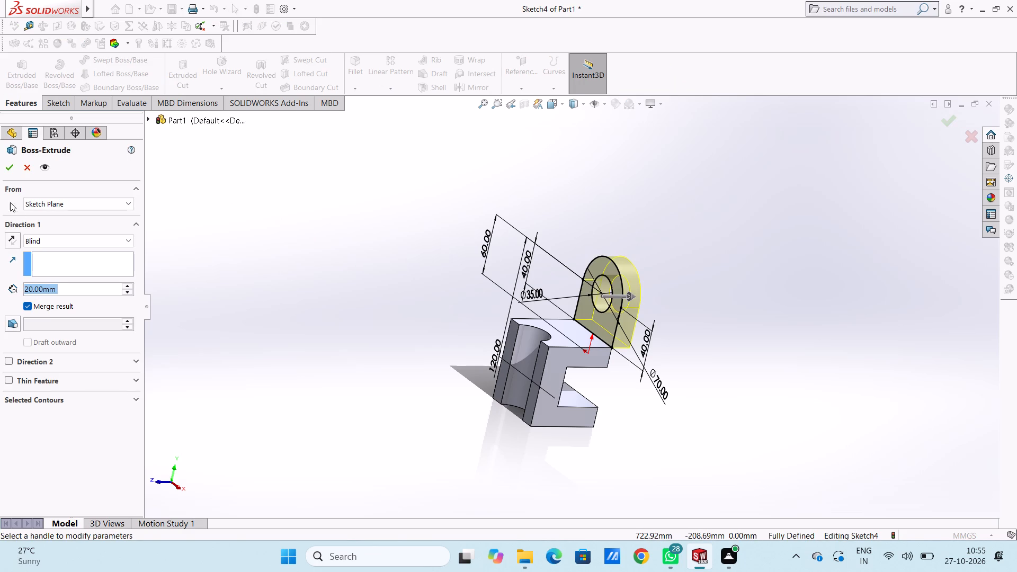
left_click(8, 242)
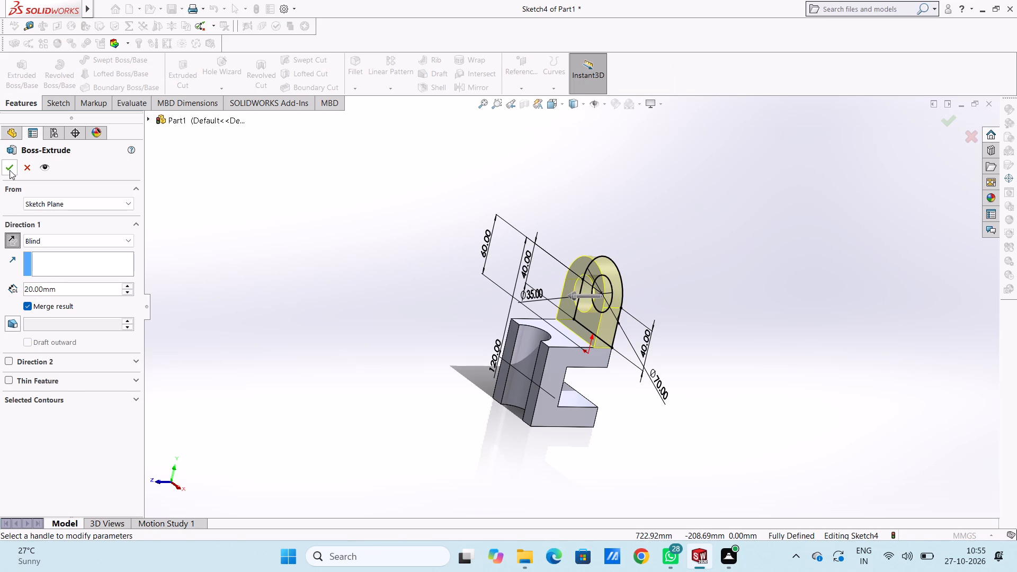
left_click(10, 169)
left_click(267, 283)
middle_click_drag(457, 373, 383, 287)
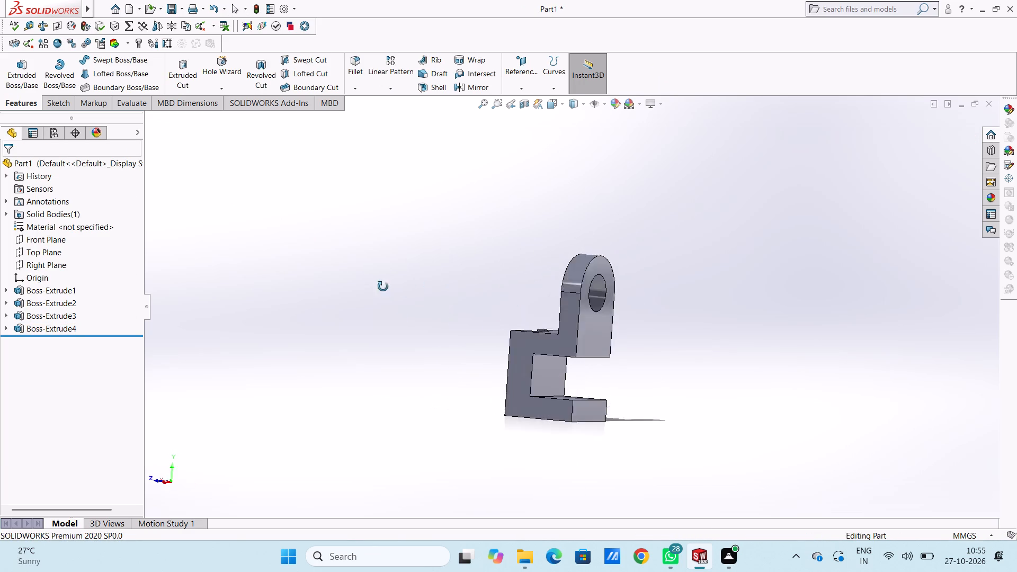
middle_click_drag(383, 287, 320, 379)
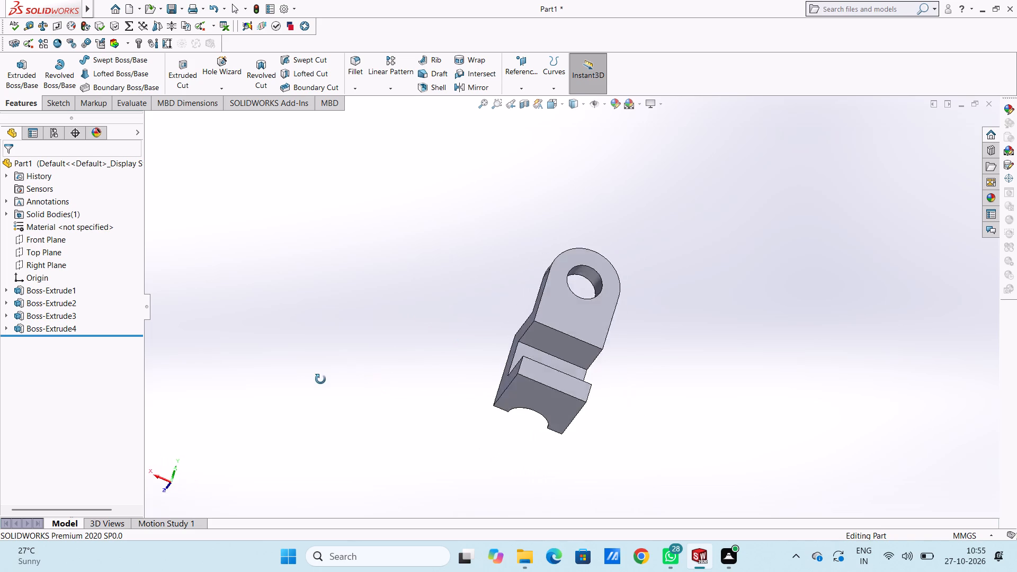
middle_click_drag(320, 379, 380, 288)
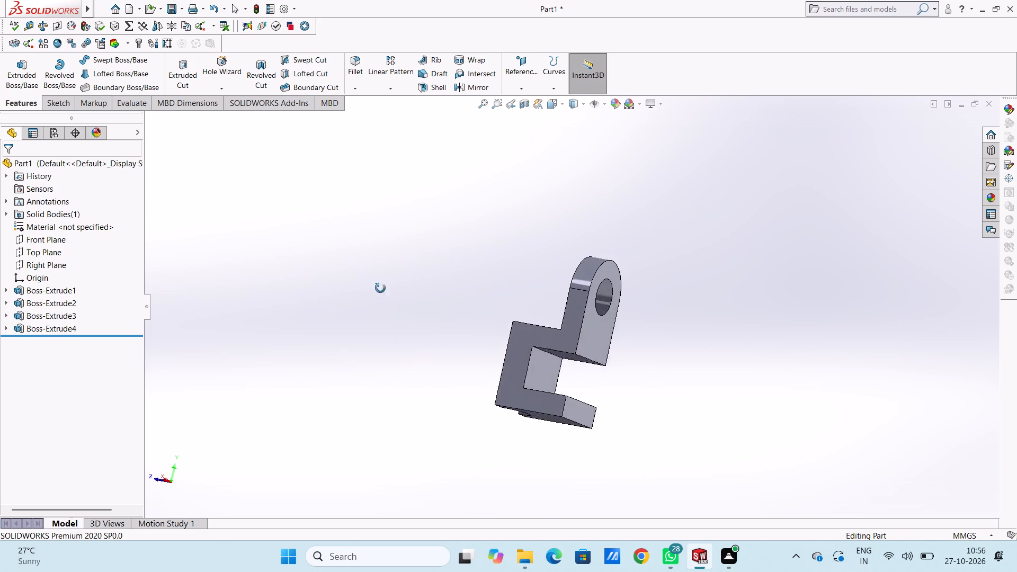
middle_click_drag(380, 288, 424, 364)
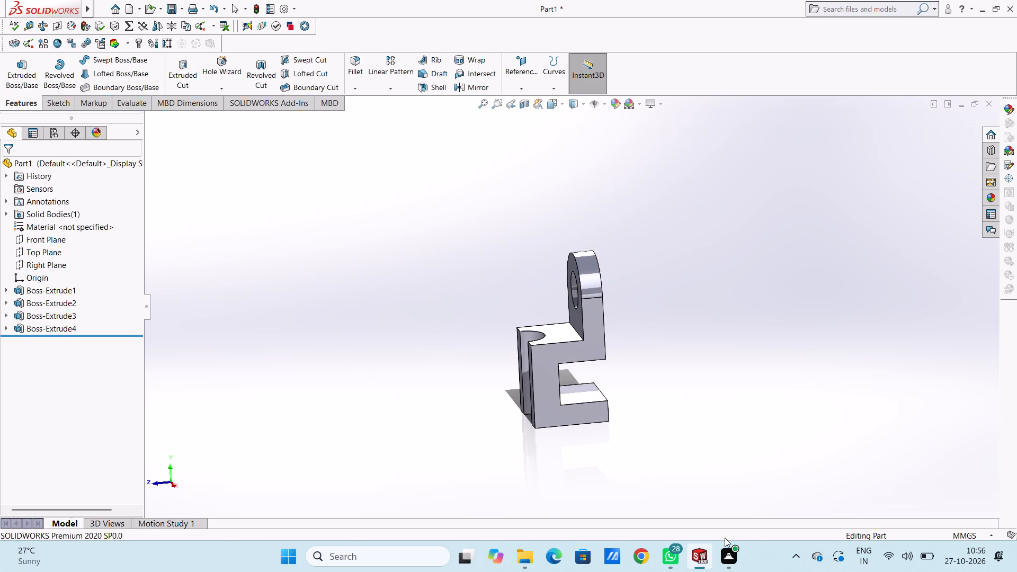
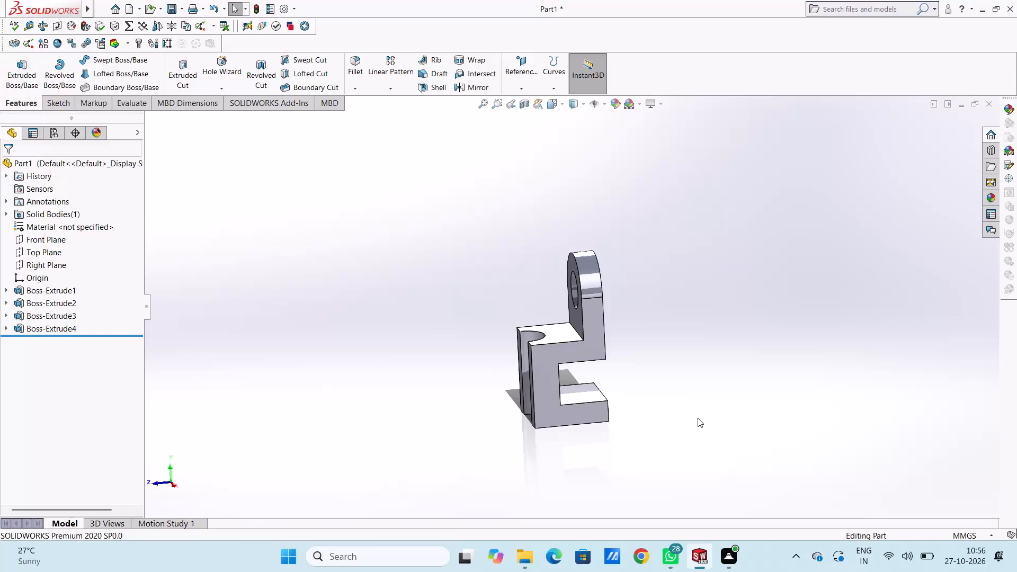
Show the part in isometric view and start colouring the whole part with the standard bright green swatch.
middle_click(697, 421)
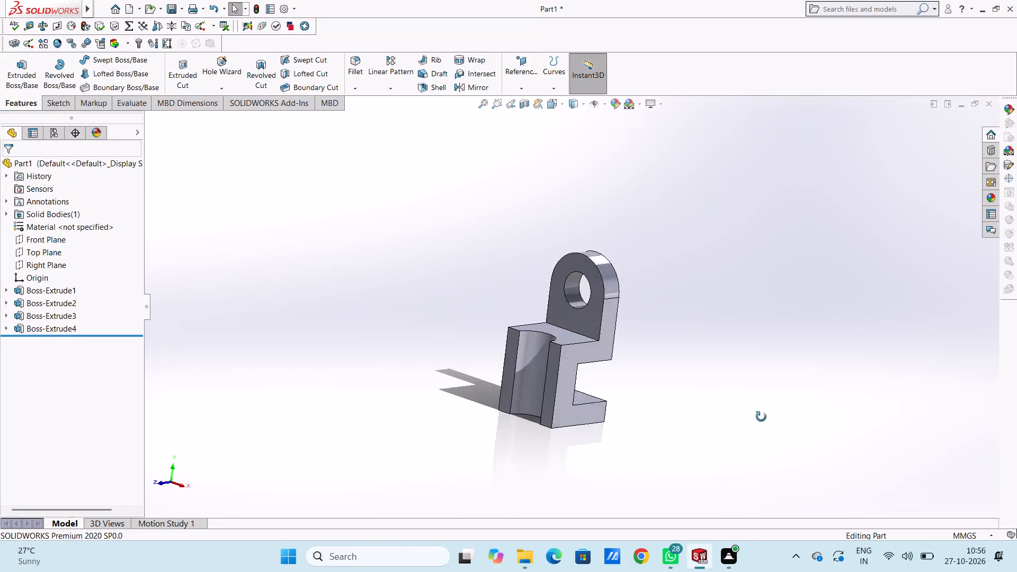
key("Escape")
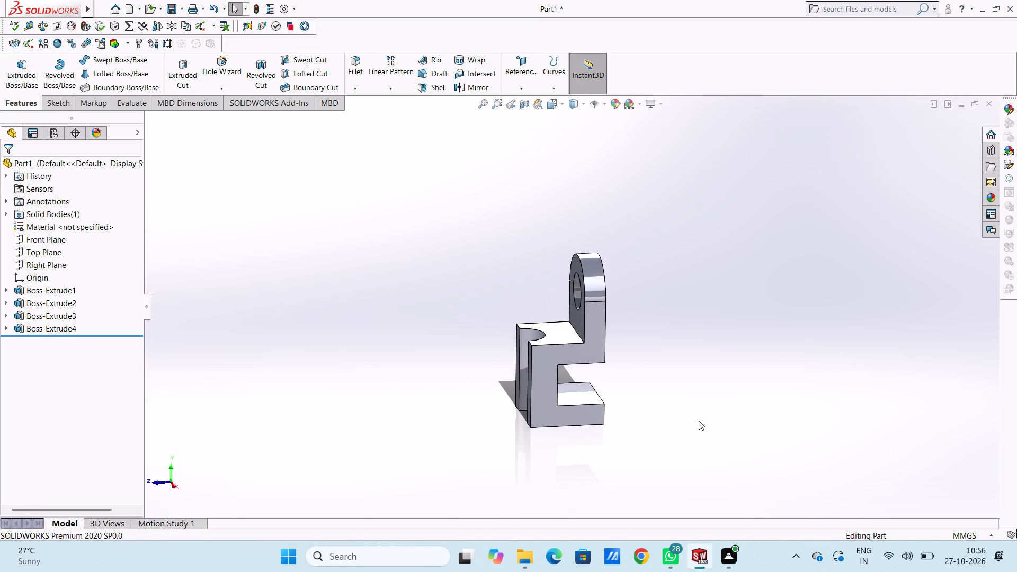
key("Escape")
key("ctrl+7")
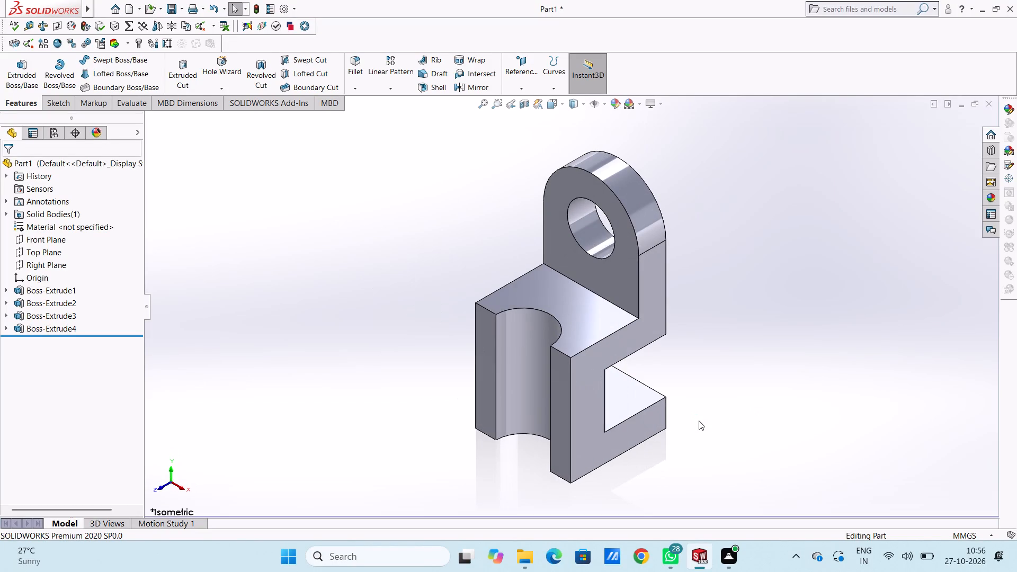
scroll(573, 291, "up", 1)
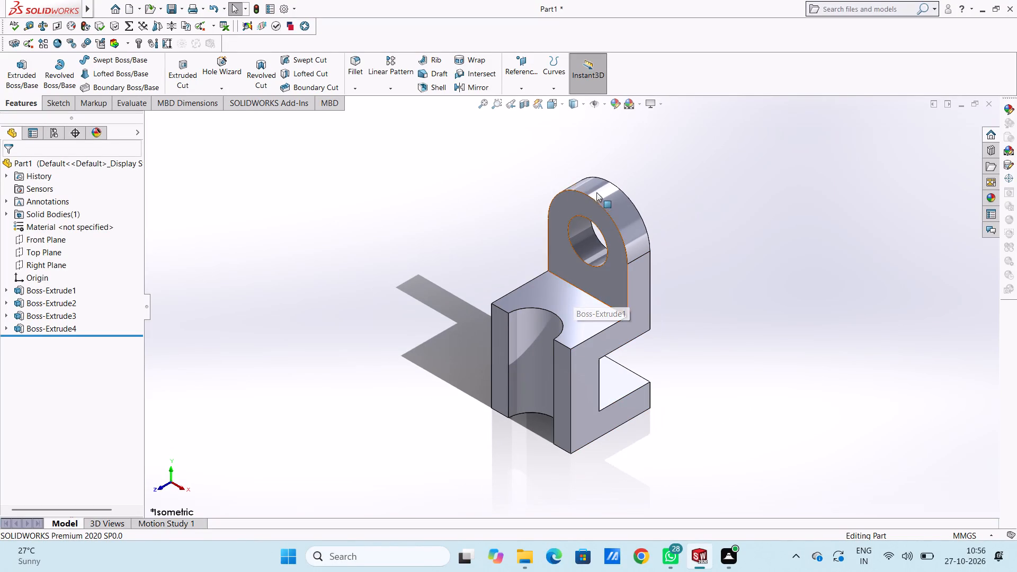
left_click(613, 105)
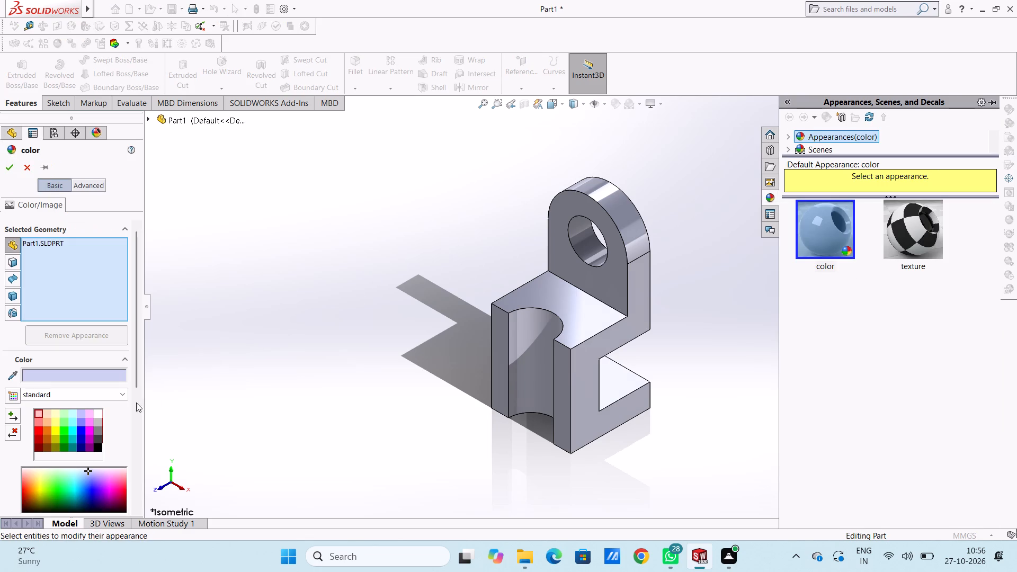
left_click(65, 427)
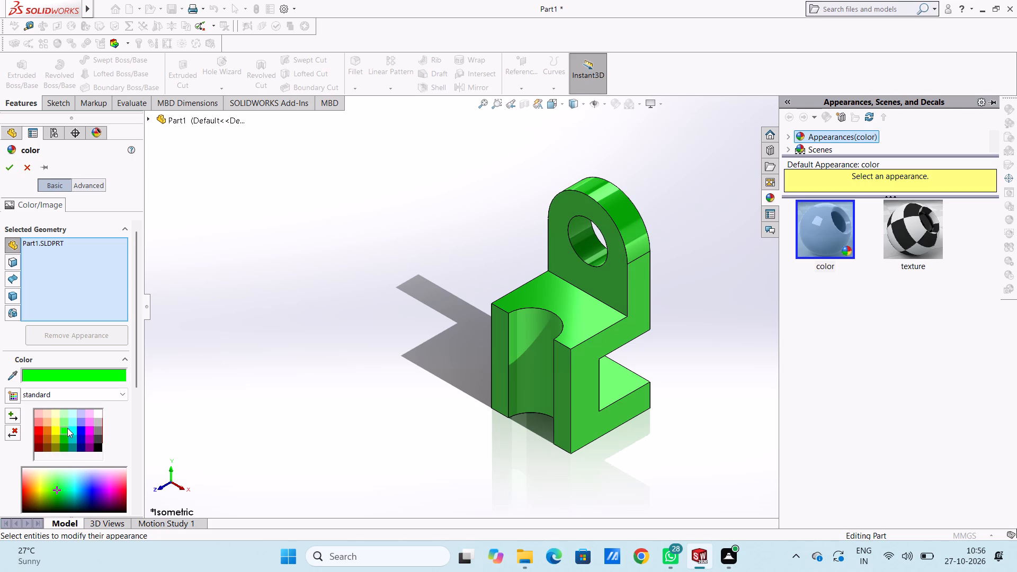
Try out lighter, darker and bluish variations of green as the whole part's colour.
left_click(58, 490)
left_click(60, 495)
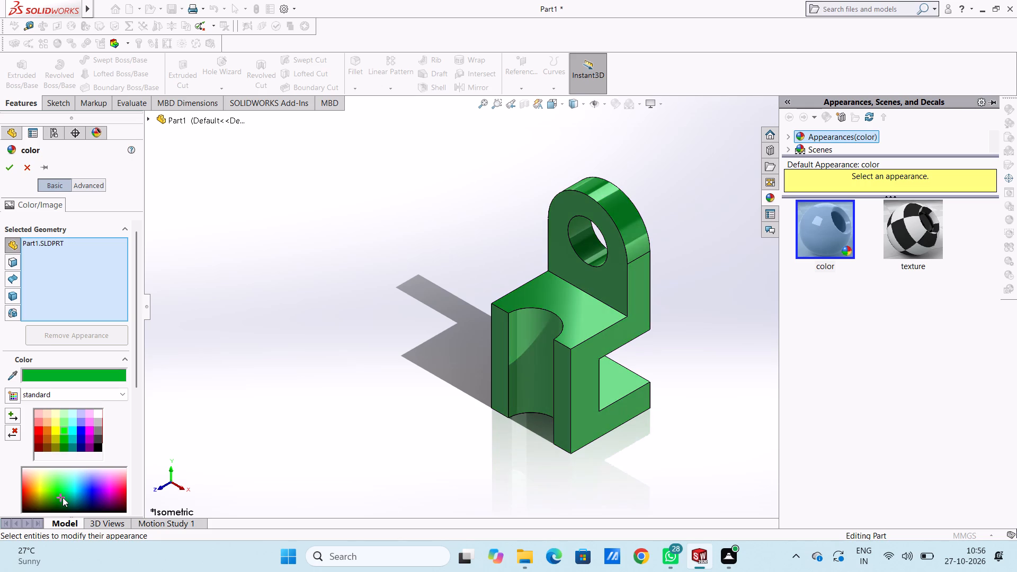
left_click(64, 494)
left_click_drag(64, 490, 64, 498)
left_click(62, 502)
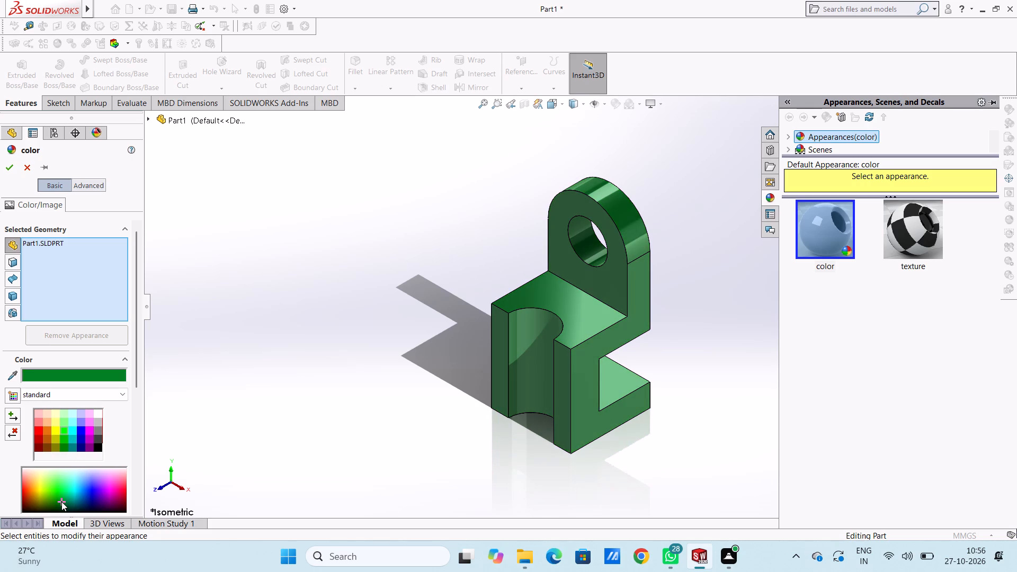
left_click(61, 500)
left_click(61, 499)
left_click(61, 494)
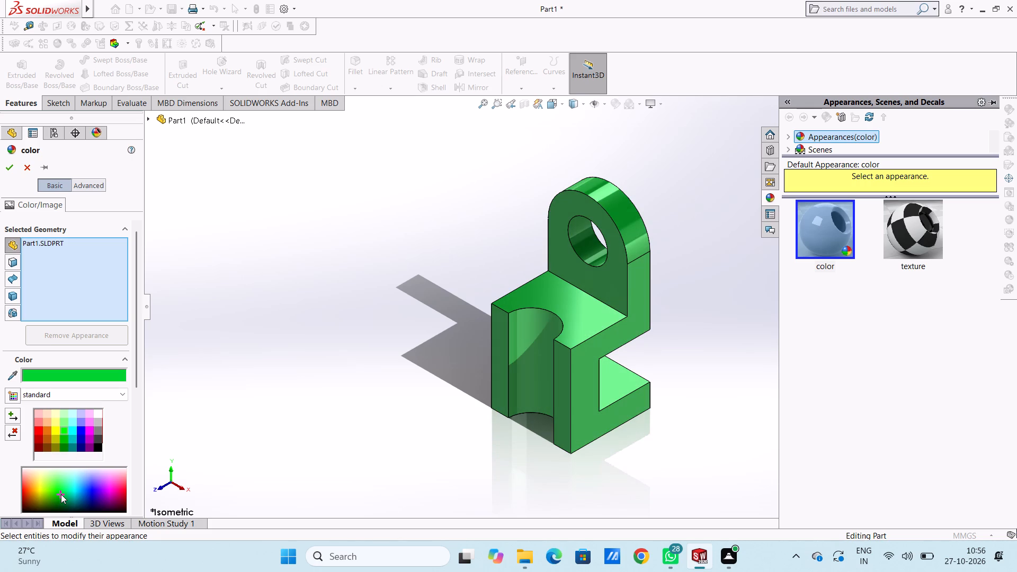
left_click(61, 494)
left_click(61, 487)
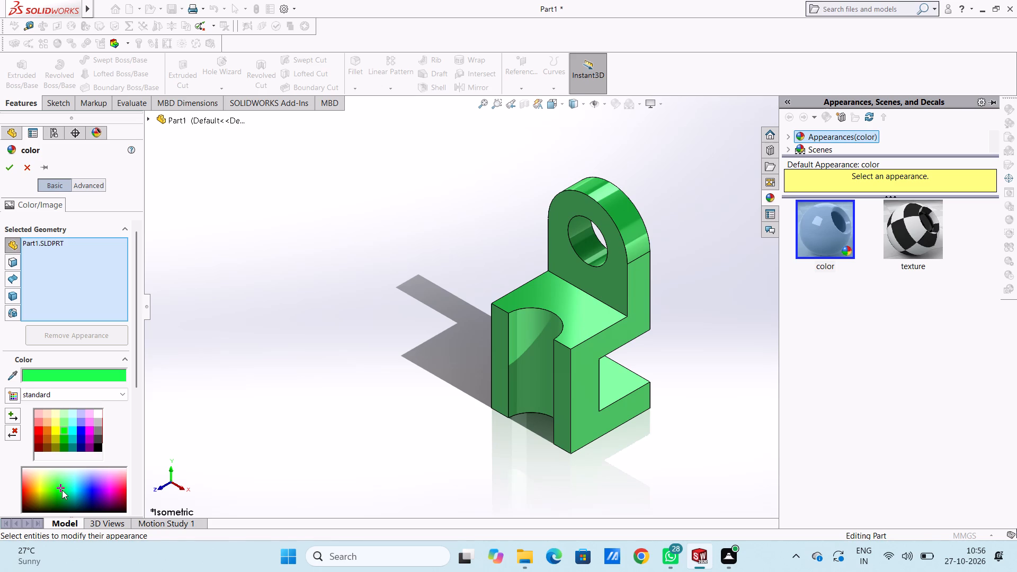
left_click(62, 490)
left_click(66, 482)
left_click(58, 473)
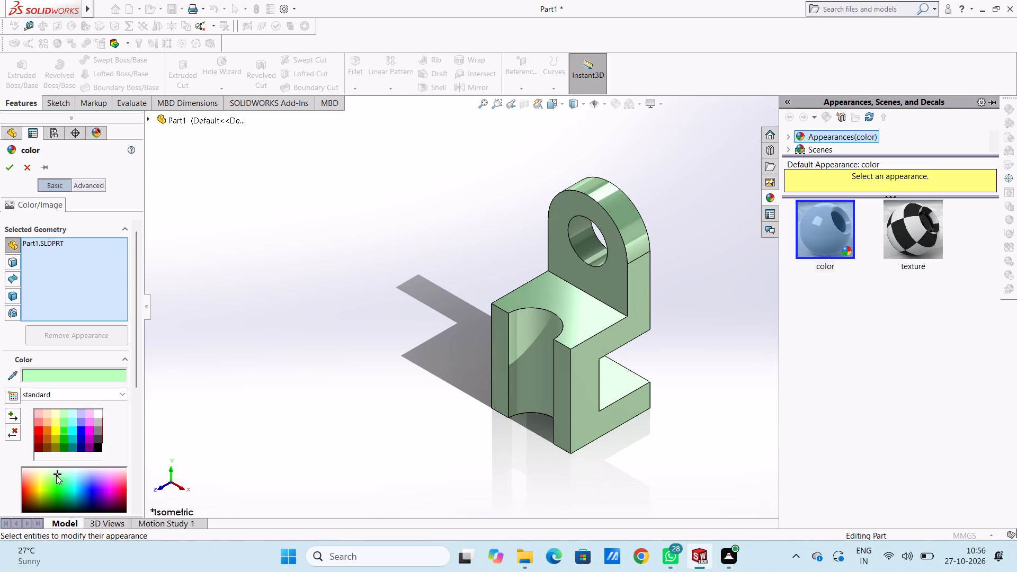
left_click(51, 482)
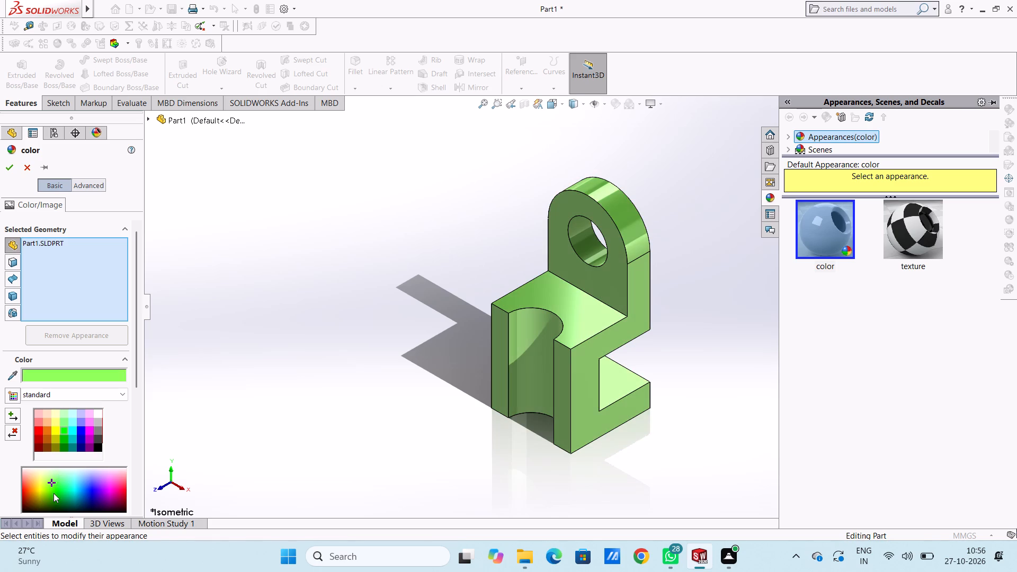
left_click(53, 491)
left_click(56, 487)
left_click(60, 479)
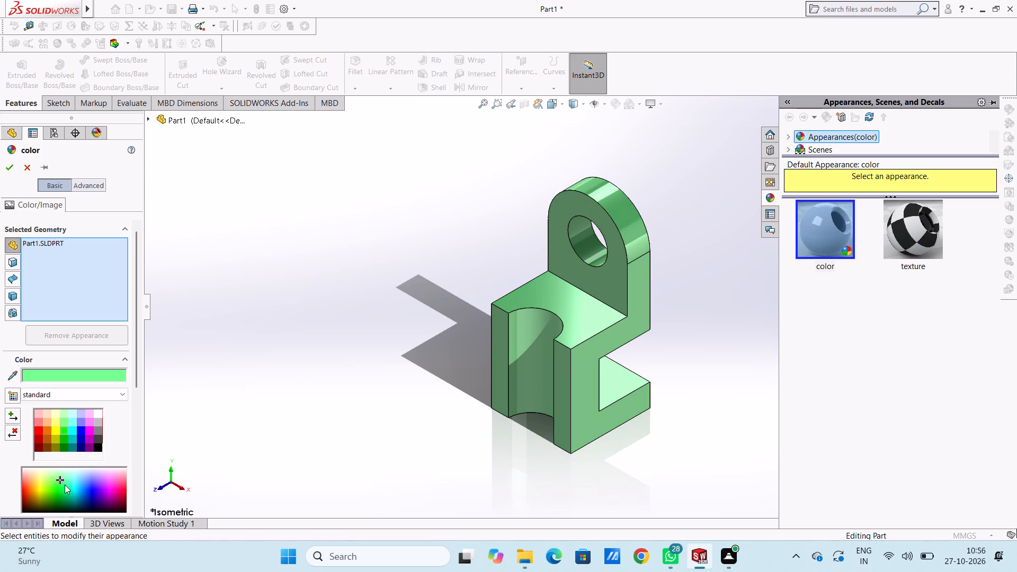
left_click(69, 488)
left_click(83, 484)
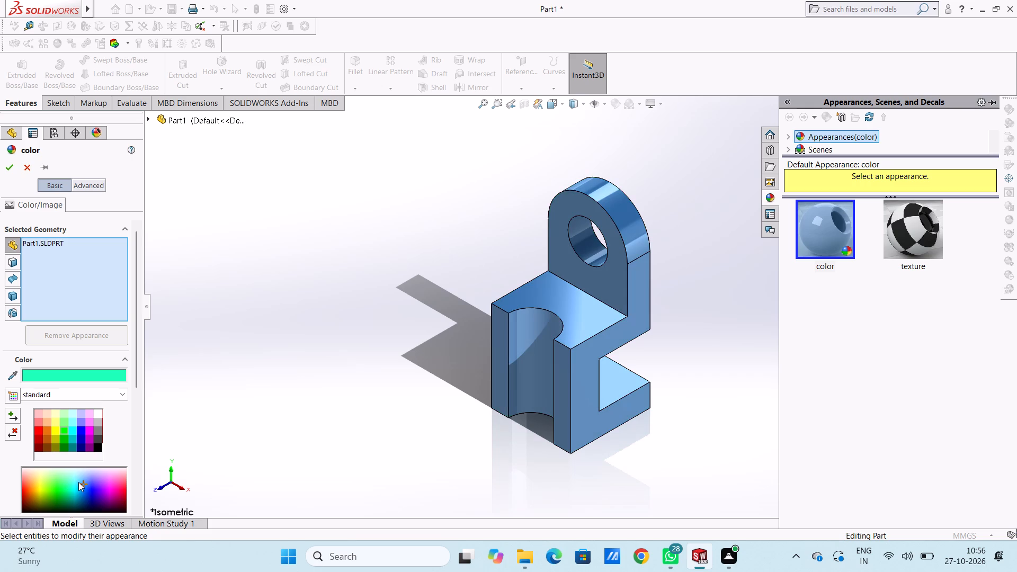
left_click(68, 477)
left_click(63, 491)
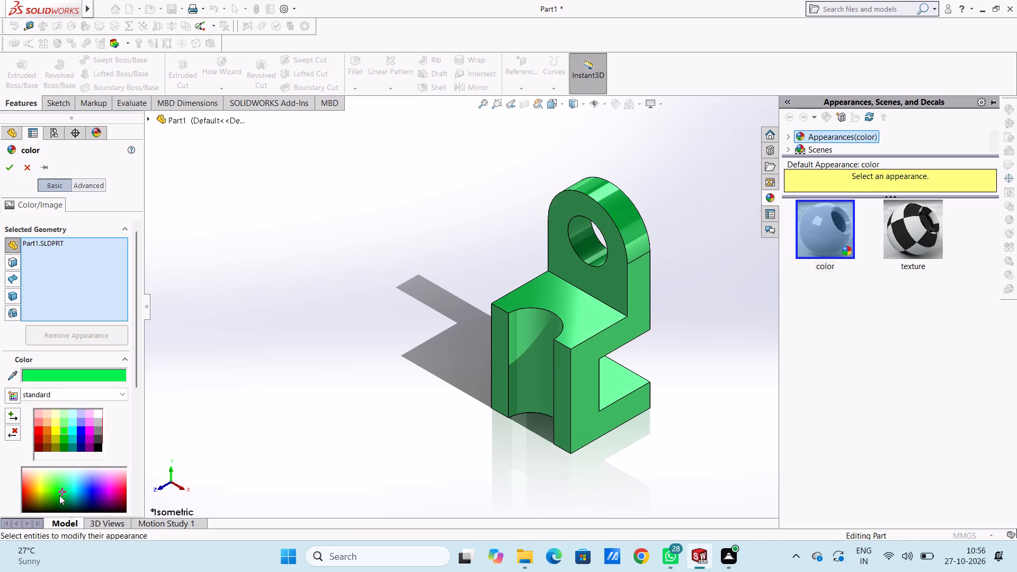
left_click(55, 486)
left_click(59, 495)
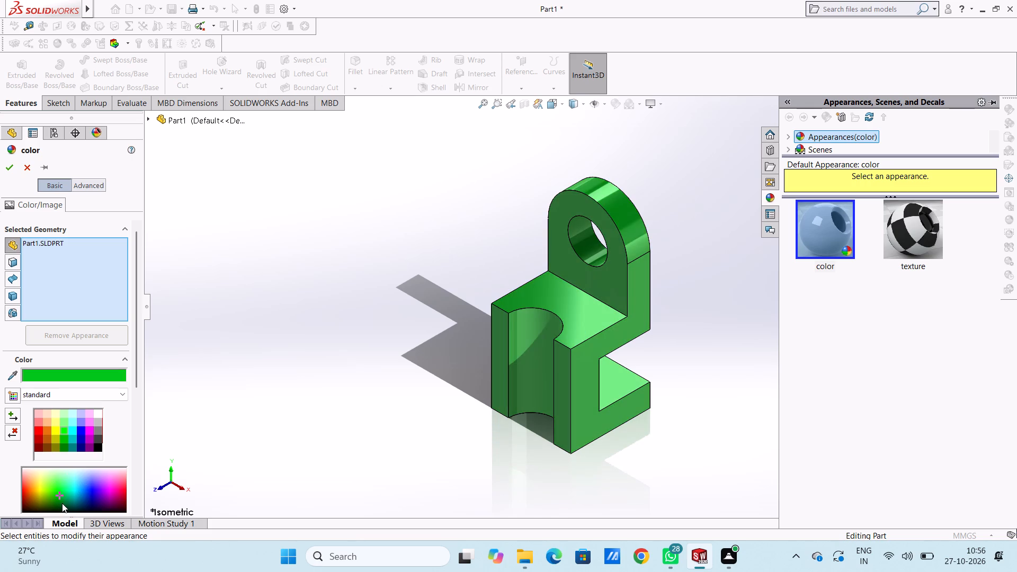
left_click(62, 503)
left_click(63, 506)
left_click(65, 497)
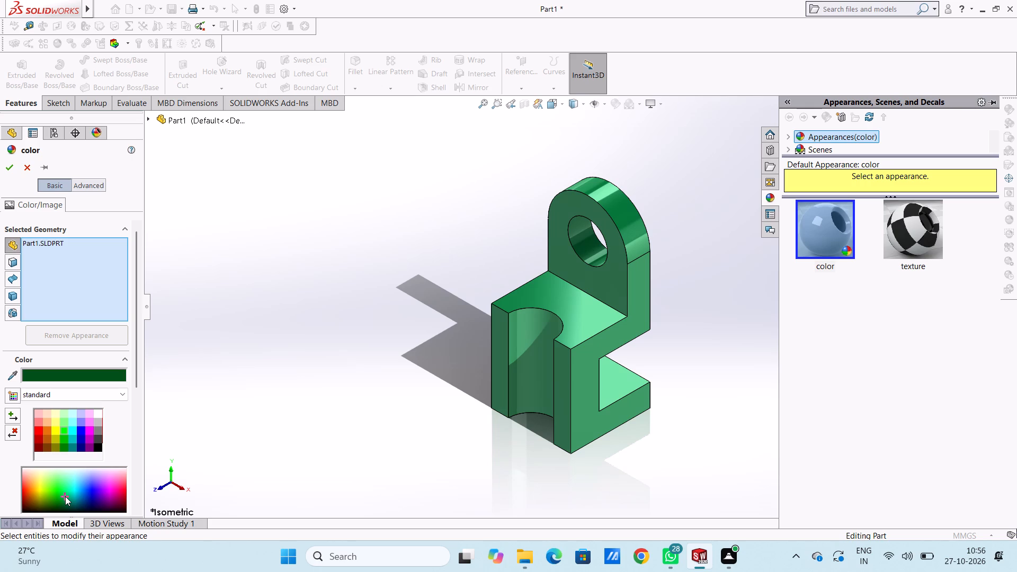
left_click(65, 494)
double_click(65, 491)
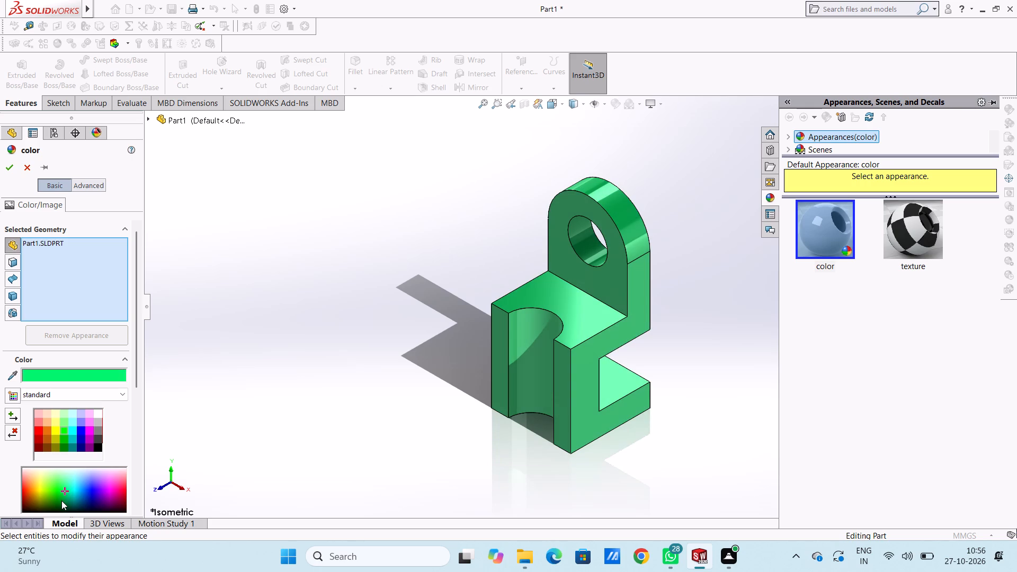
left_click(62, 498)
Set the whole part's colour to a muted dark green and accept it.
left_click(65, 503)
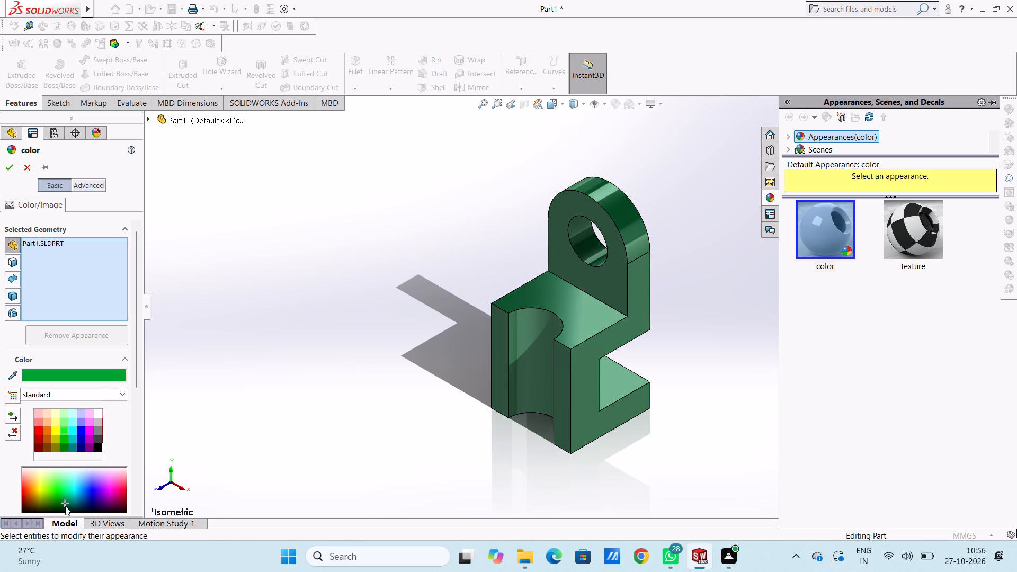
left_click(12, 169)
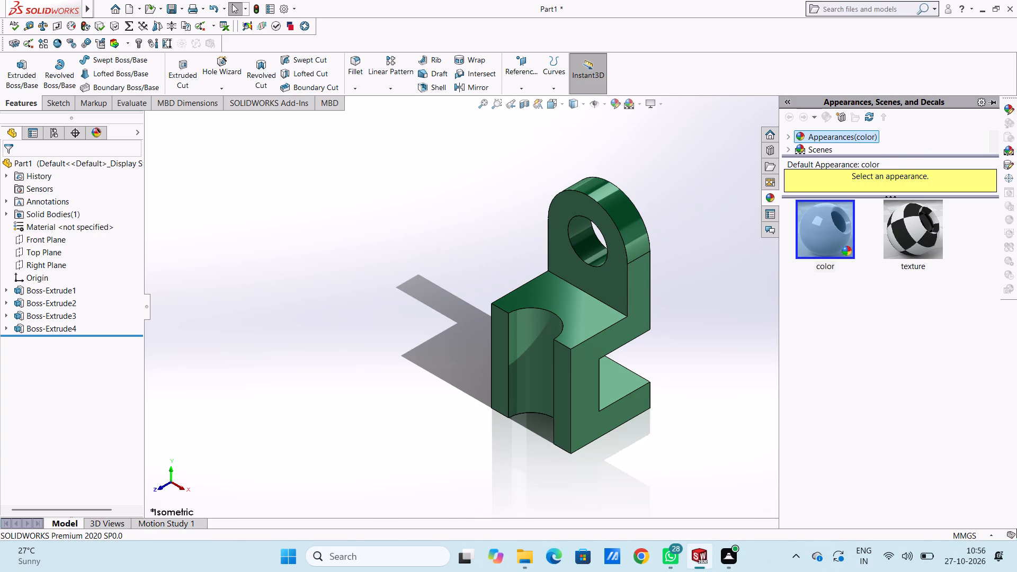
Apply a polished appearance from the Metal category to only the inner face of the lug's hole.
left_click_drag(888, 155, 881, 278)
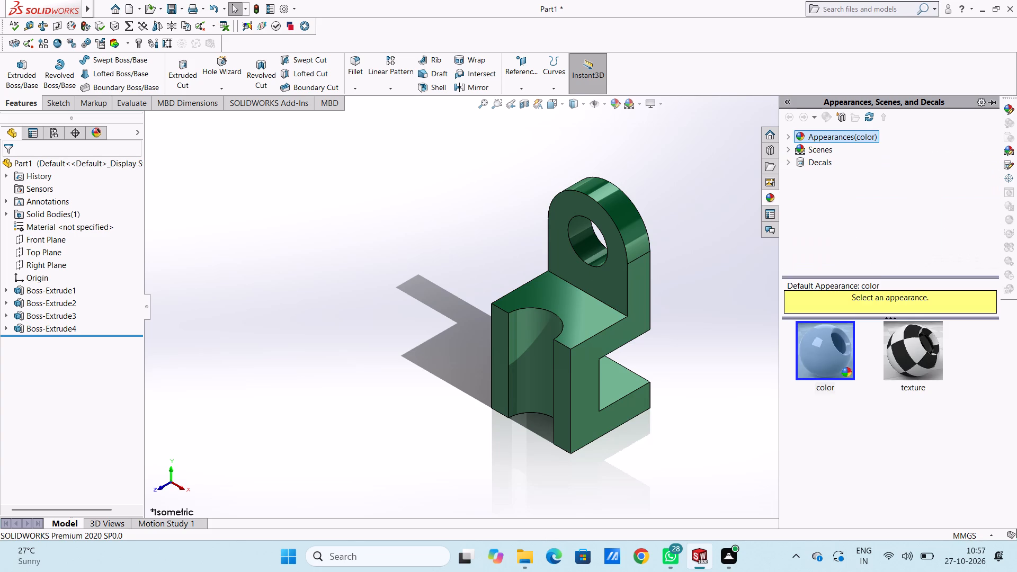
left_click(787, 133)
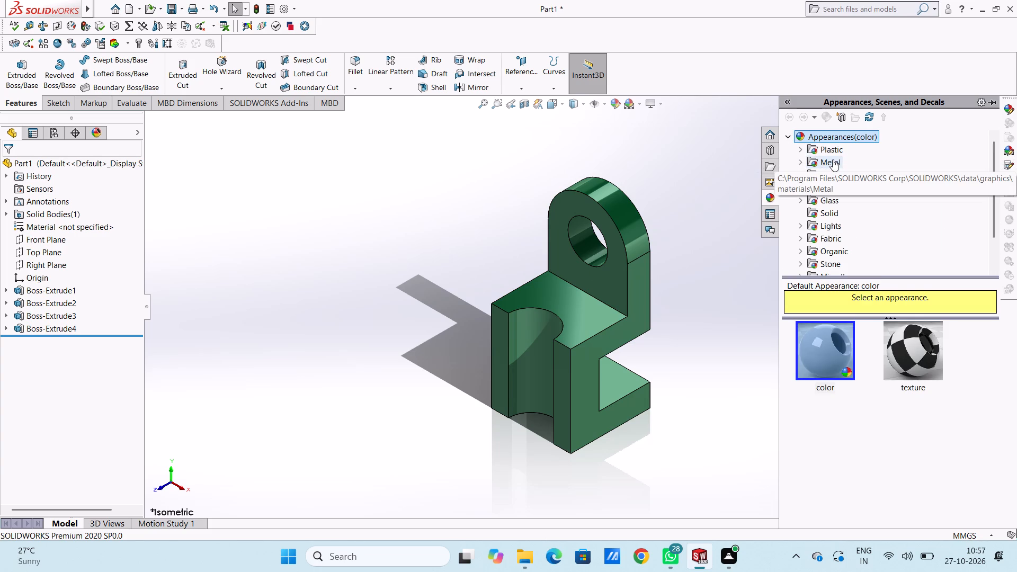
left_click(833, 159)
scroll(584, 235, "down", 5)
left_click_drag(923, 355, 684, 316)
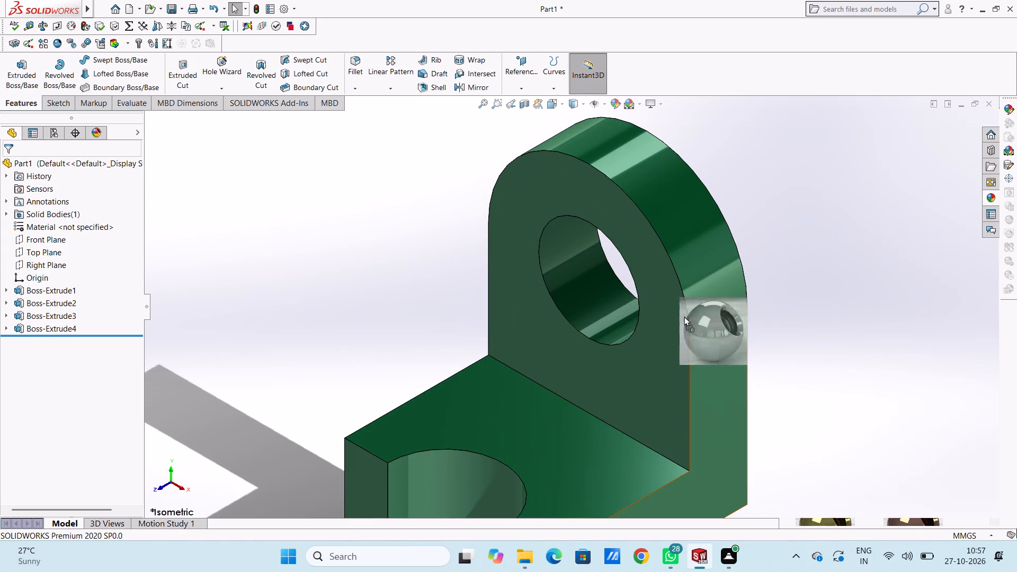
left_click_drag(684, 316, 587, 291)
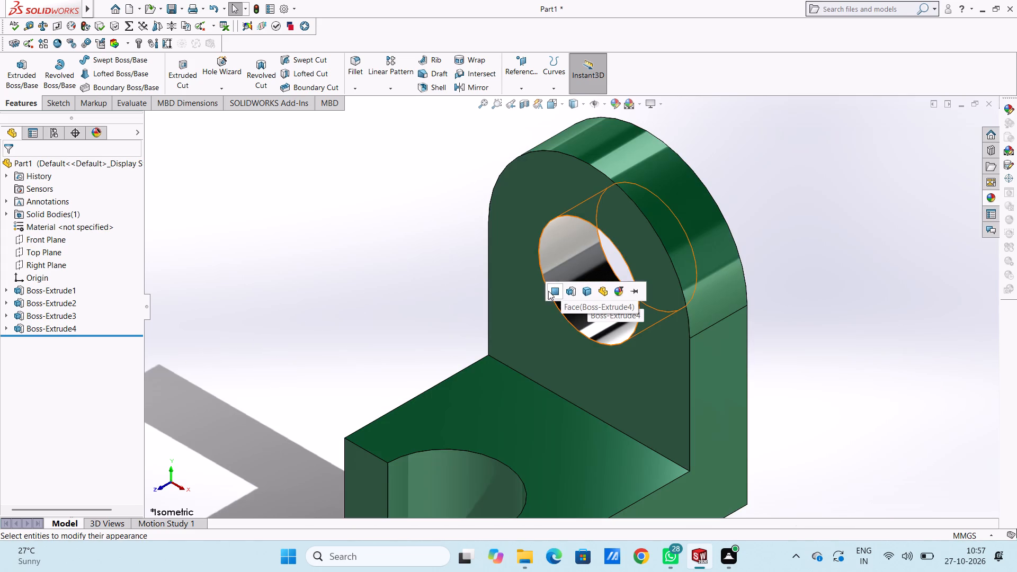
left_click(549, 292)
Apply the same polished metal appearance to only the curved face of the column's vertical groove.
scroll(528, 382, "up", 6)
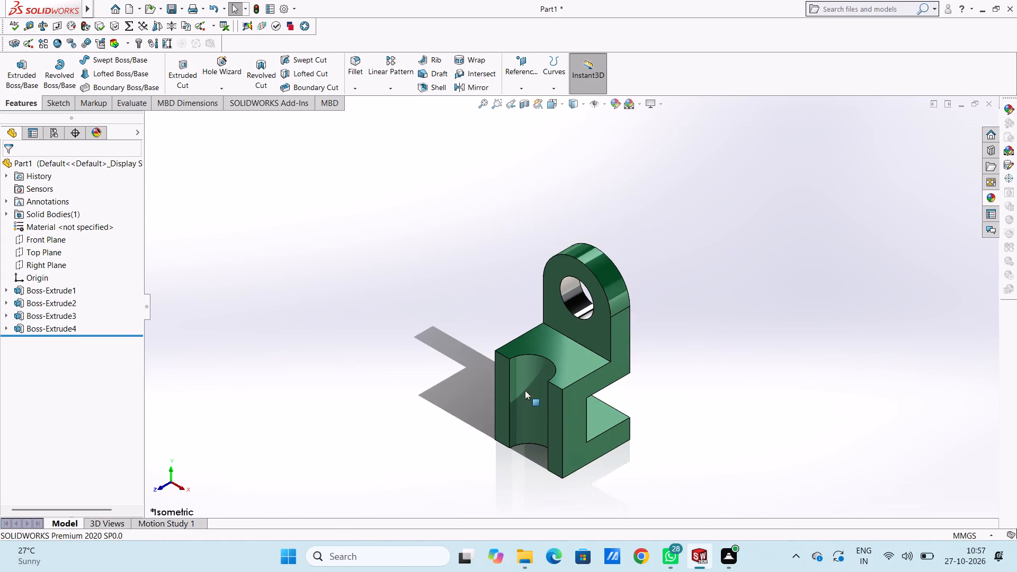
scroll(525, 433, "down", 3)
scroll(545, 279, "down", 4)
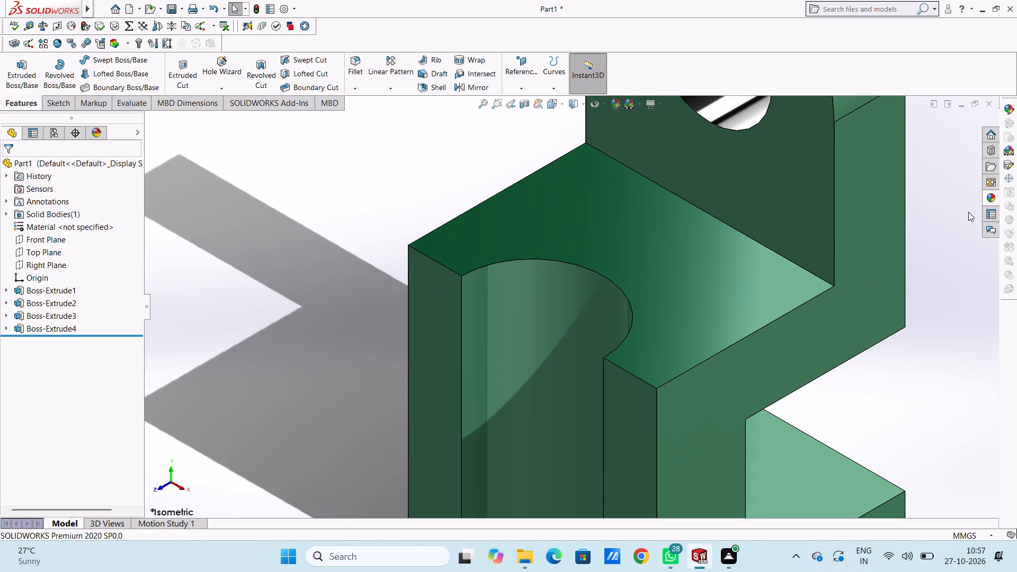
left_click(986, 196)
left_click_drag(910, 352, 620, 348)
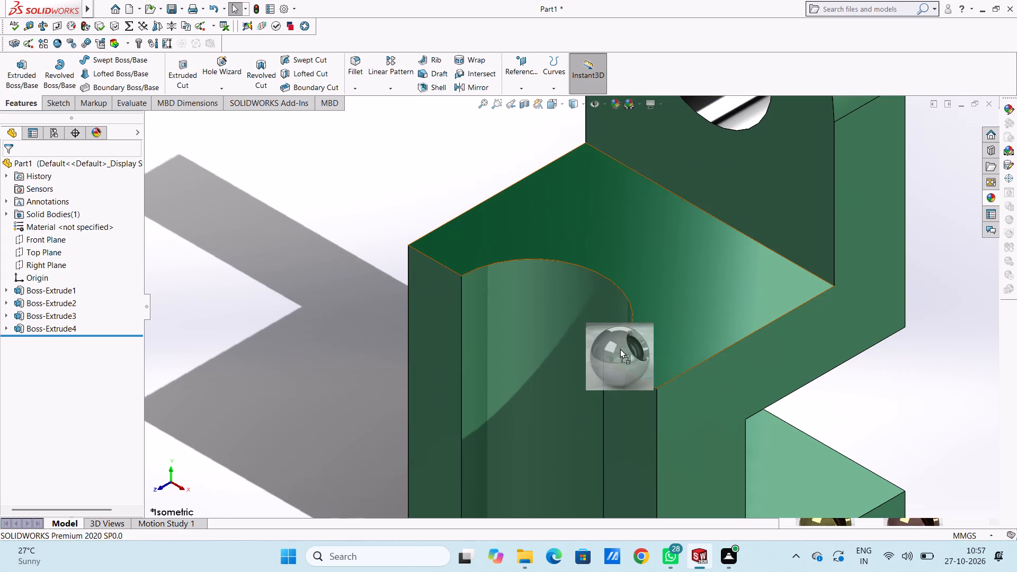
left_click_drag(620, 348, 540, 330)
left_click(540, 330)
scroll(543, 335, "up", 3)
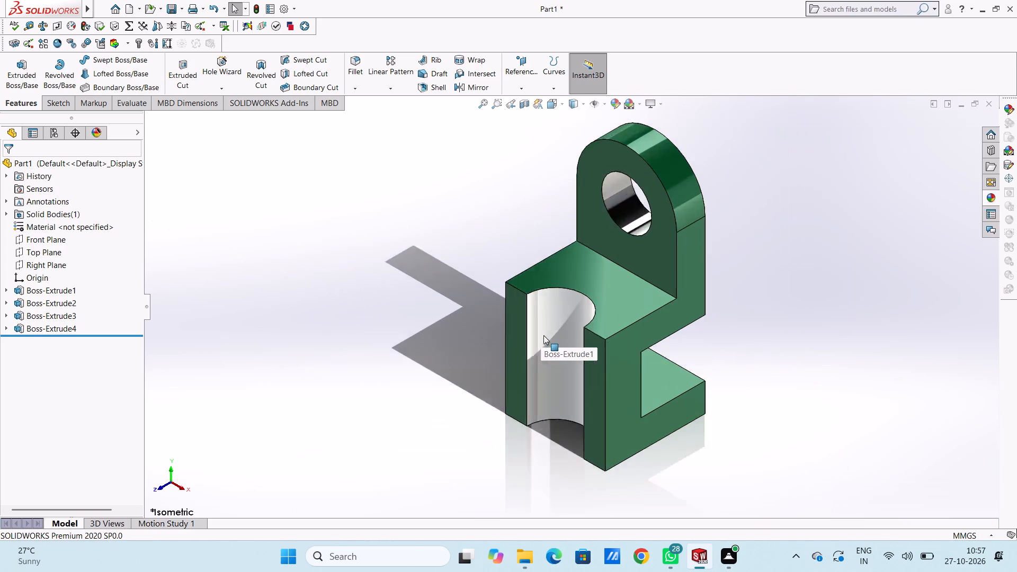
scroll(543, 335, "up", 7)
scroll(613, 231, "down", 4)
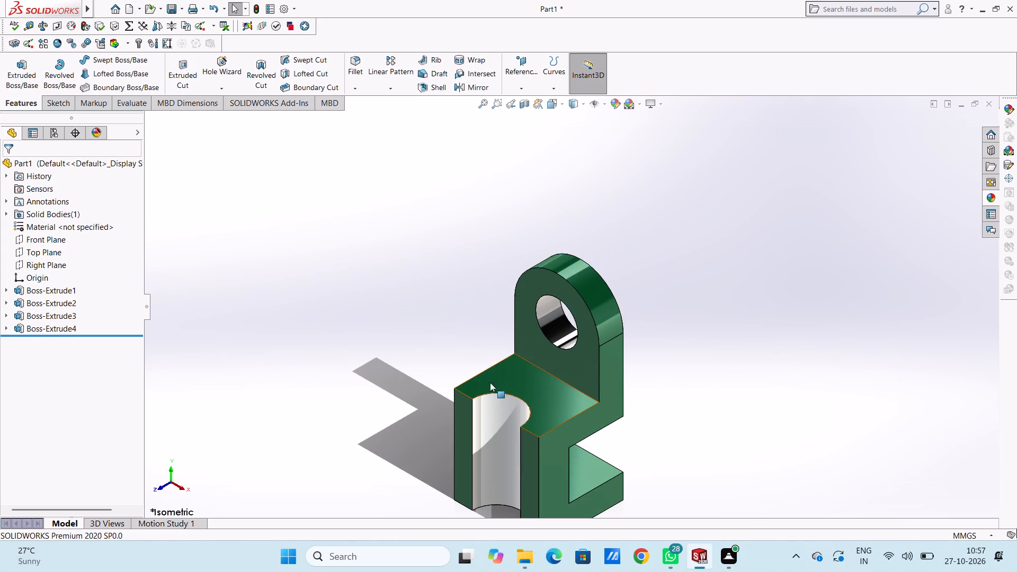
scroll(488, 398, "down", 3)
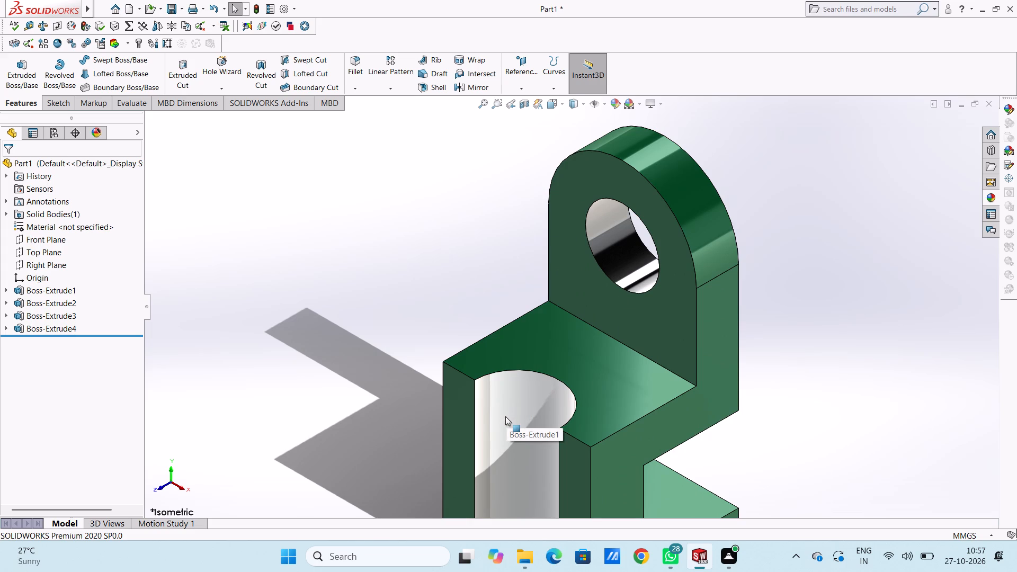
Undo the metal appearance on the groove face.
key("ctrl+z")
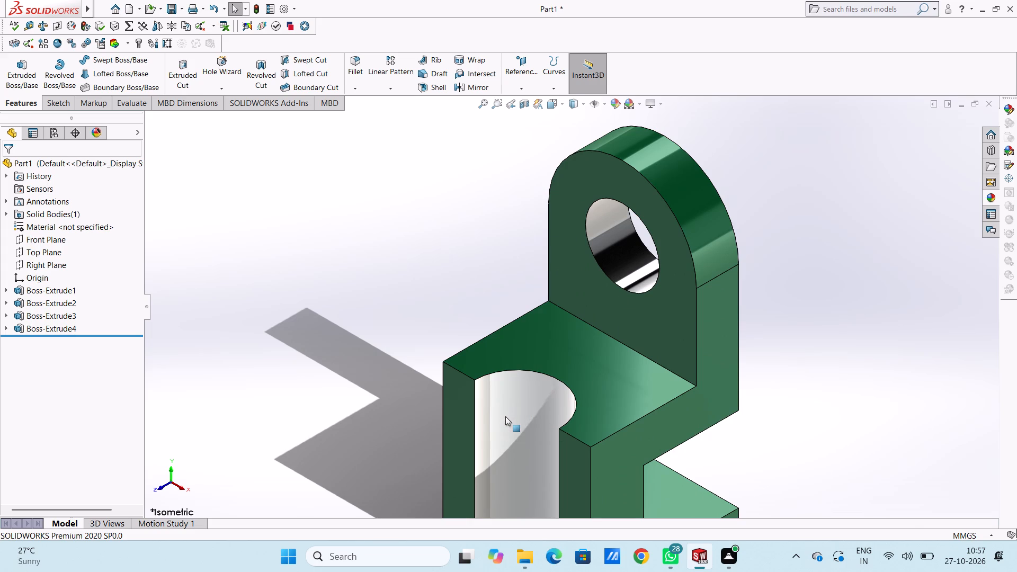
Colour only the curved face of the column's vertical groove olive green, RGB 81, 126, 62, and accept it.
scroll(505, 416, "up", 5)
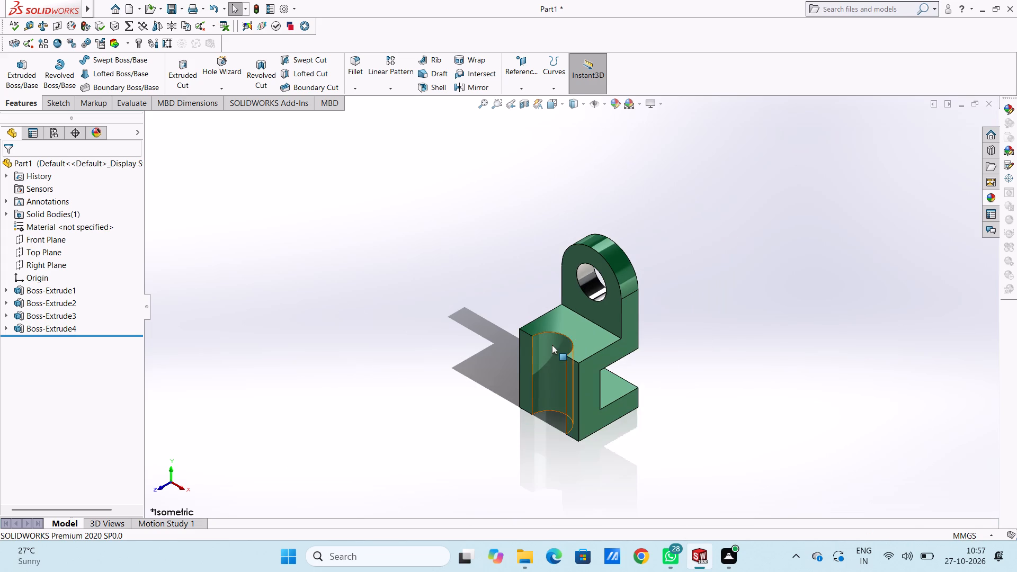
scroll(552, 345, "down", 5)
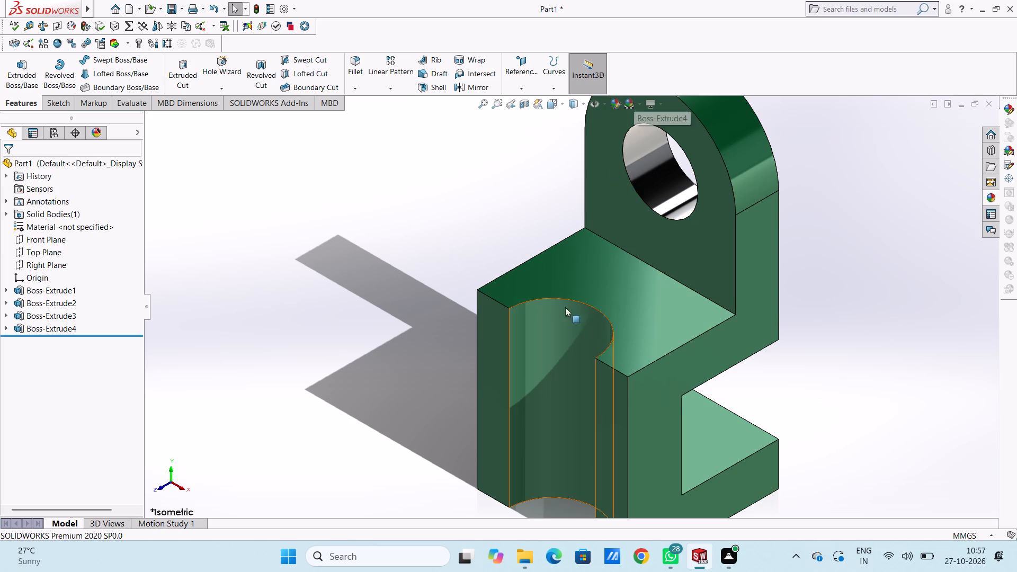
left_click(549, 329)
left_click(614, 103)
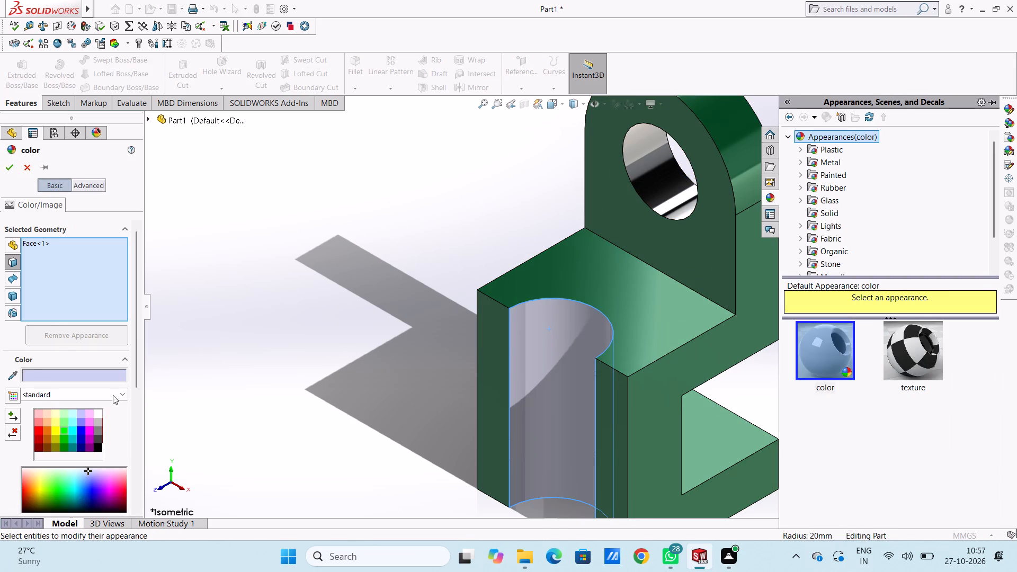
scroll(54, 418, "down", 2)
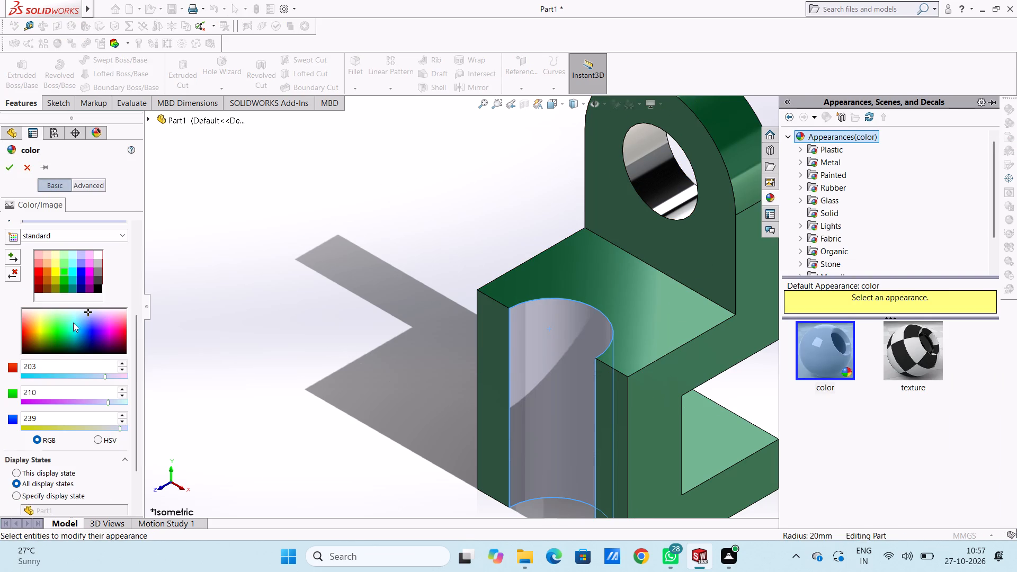
left_click(61, 338)
left_click(66, 343)
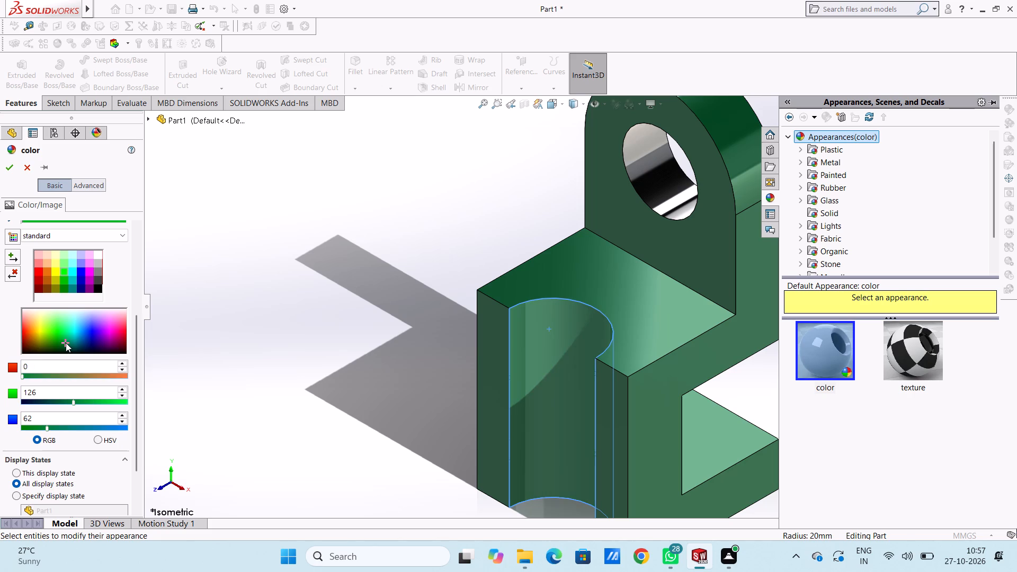
left_click(72, 375)
left_click(74, 376)
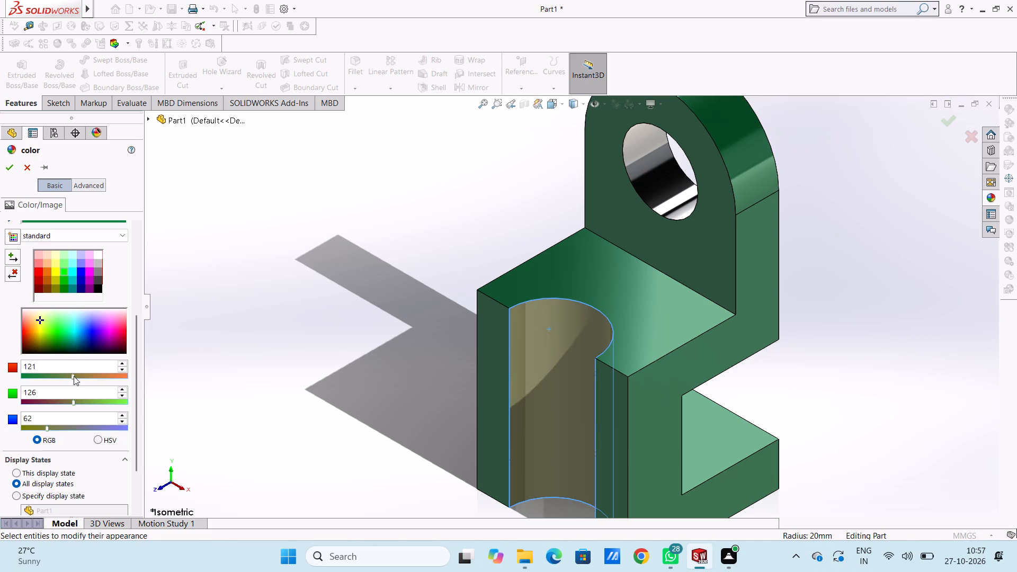
left_click(79, 376)
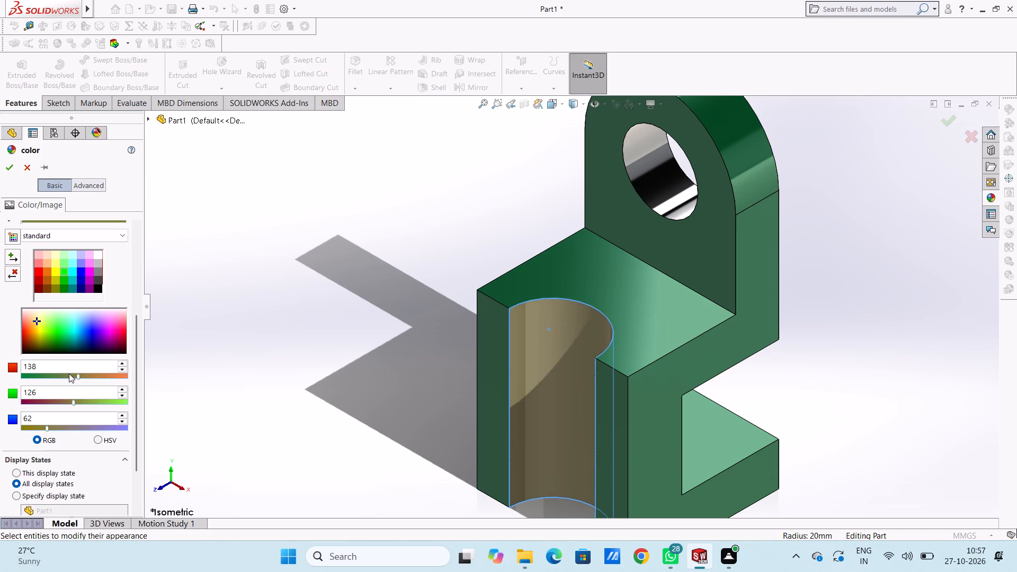
left_click(68, 374)
left_click(66, 372)
double_click(62, 372)
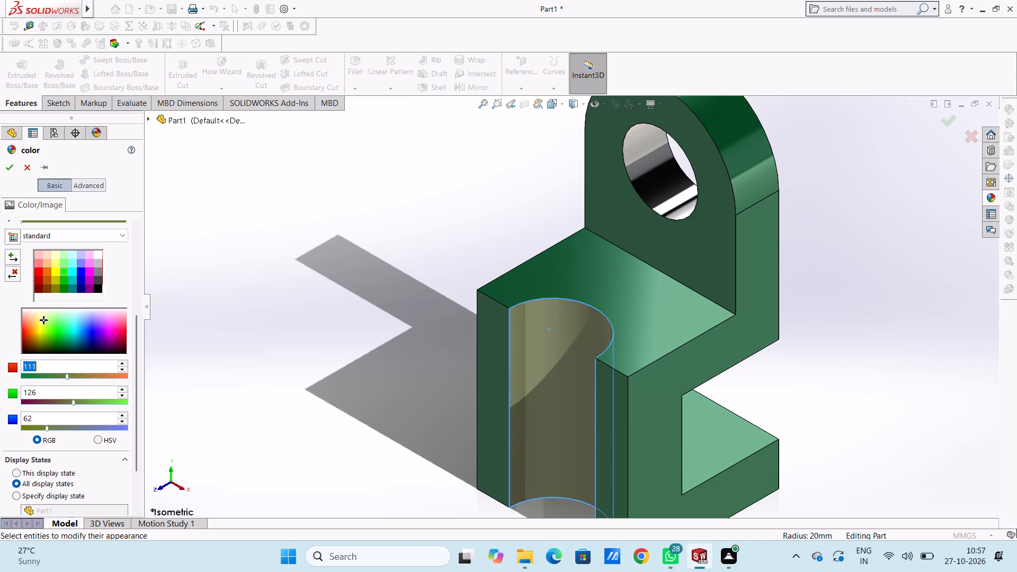
left_click(56, 377)
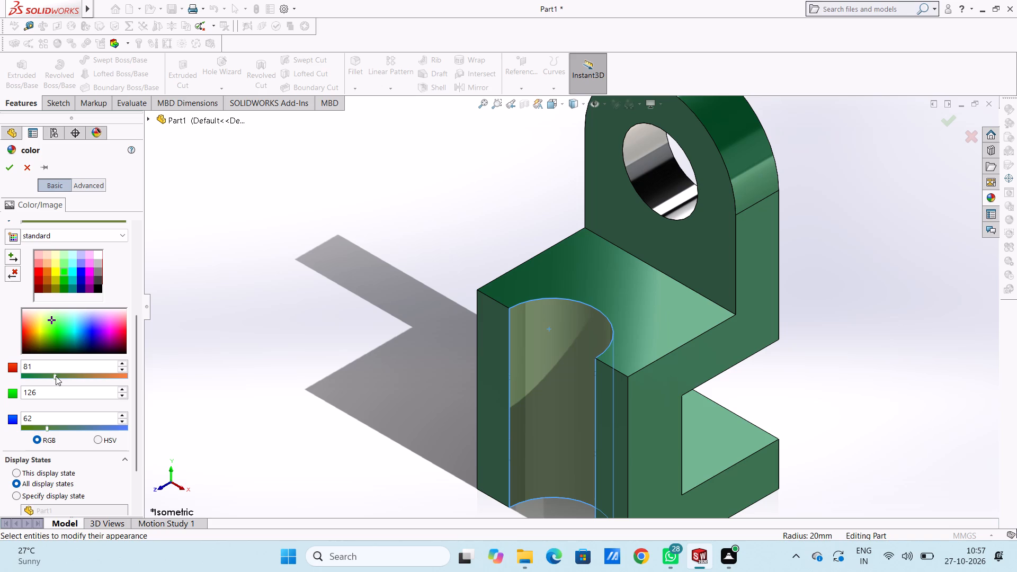
left_click(5, 169)
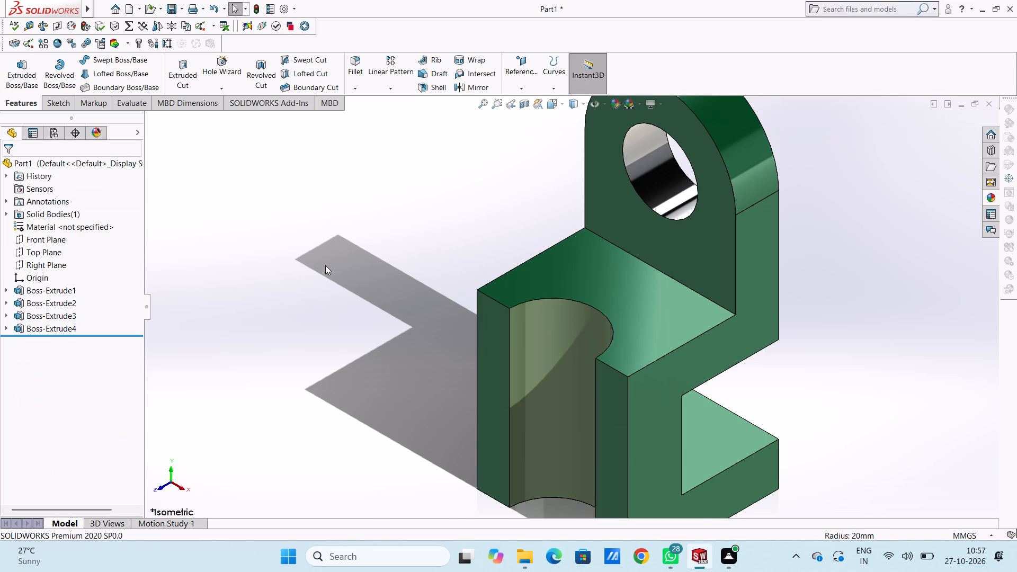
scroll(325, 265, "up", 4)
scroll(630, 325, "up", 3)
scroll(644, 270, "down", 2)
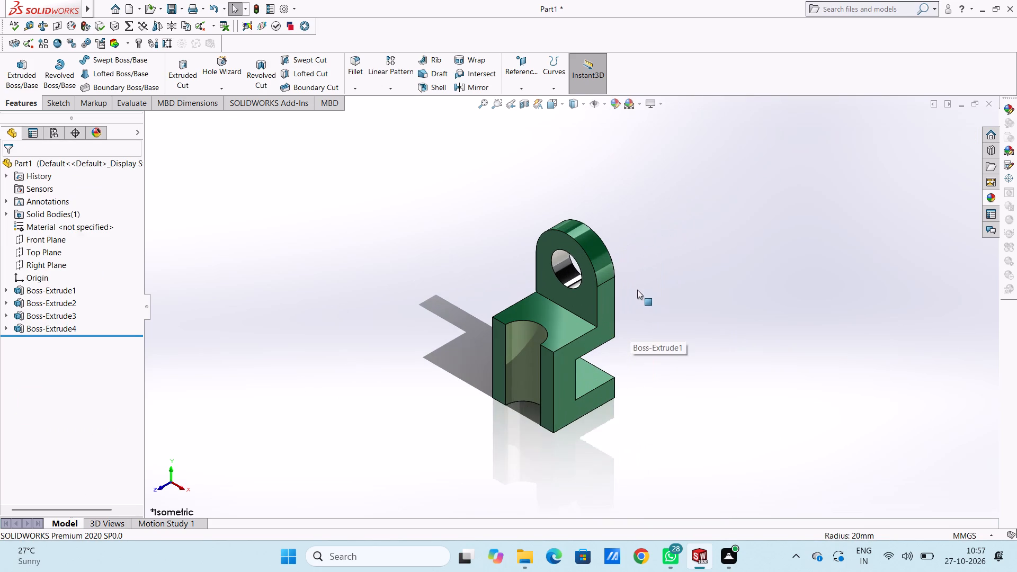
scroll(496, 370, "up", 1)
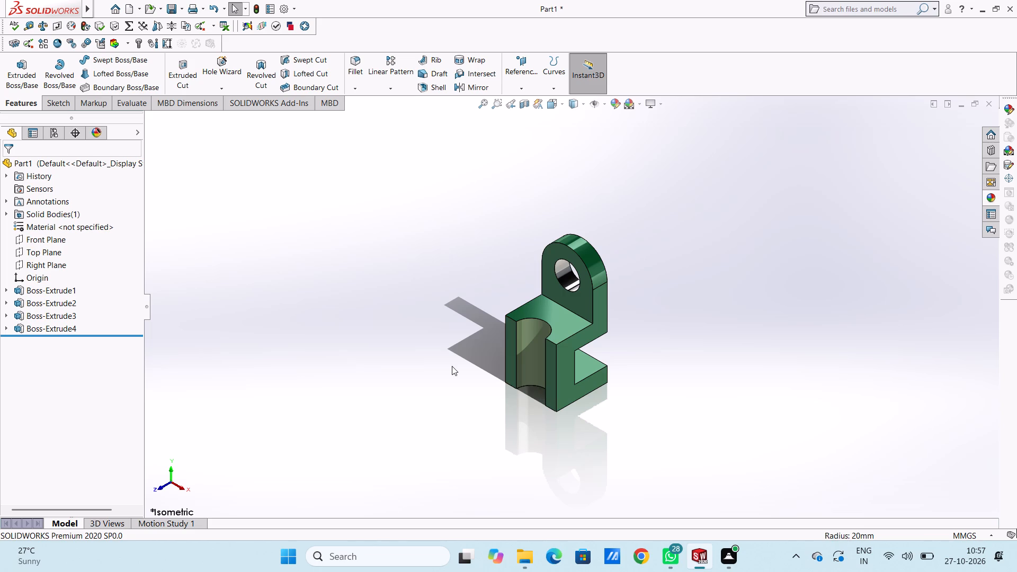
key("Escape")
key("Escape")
Save the part in the Documents folder as a SOLIDWORKS Part named "tasima govdesi carrying body bracket".
key("ctrl+s")
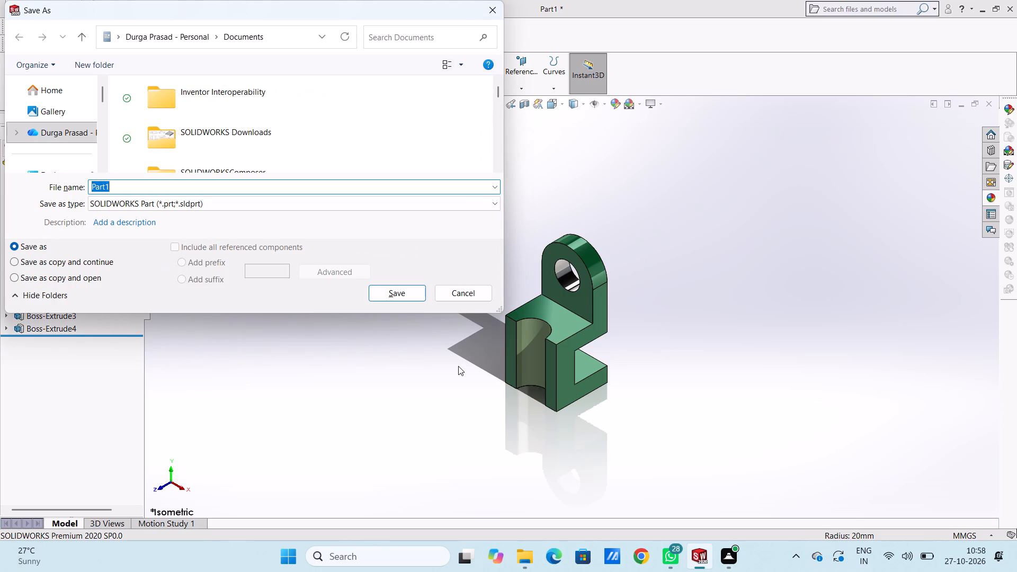
type("ta")
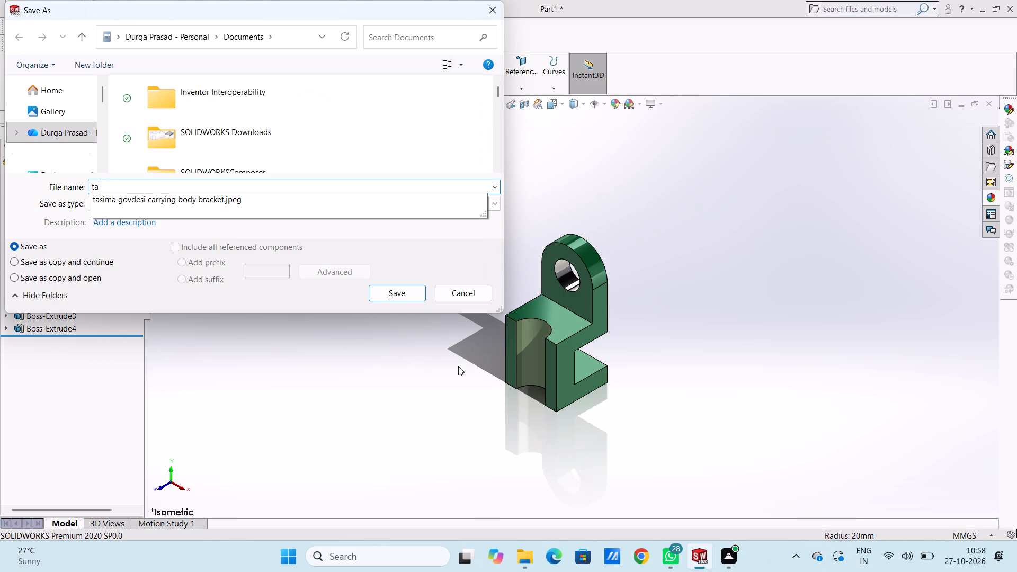
type("sima")
key("space")
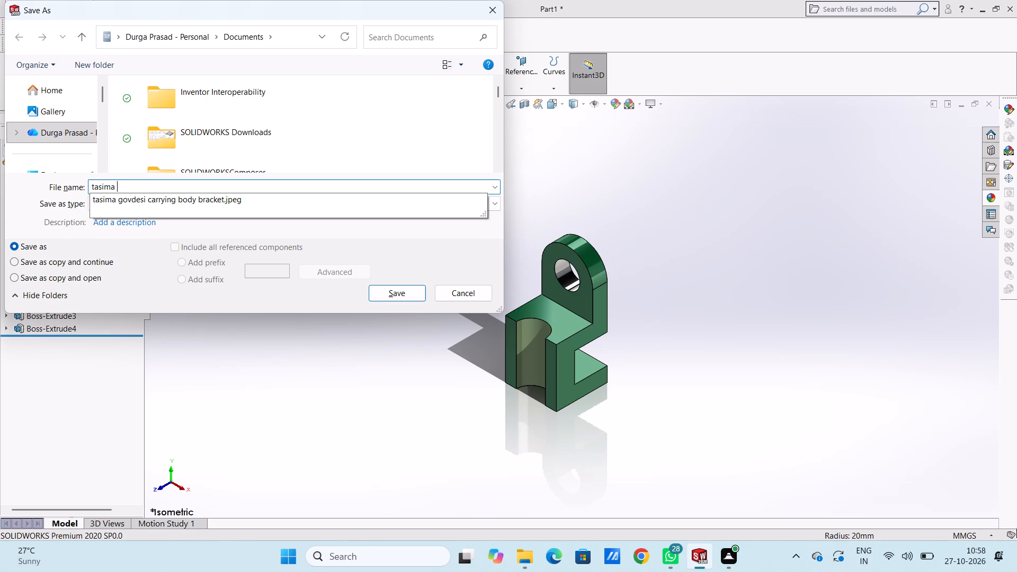
type("govd")
type("es")
type("i")
key("space")
type("carr")
type("ying")
key("space")
type("body")
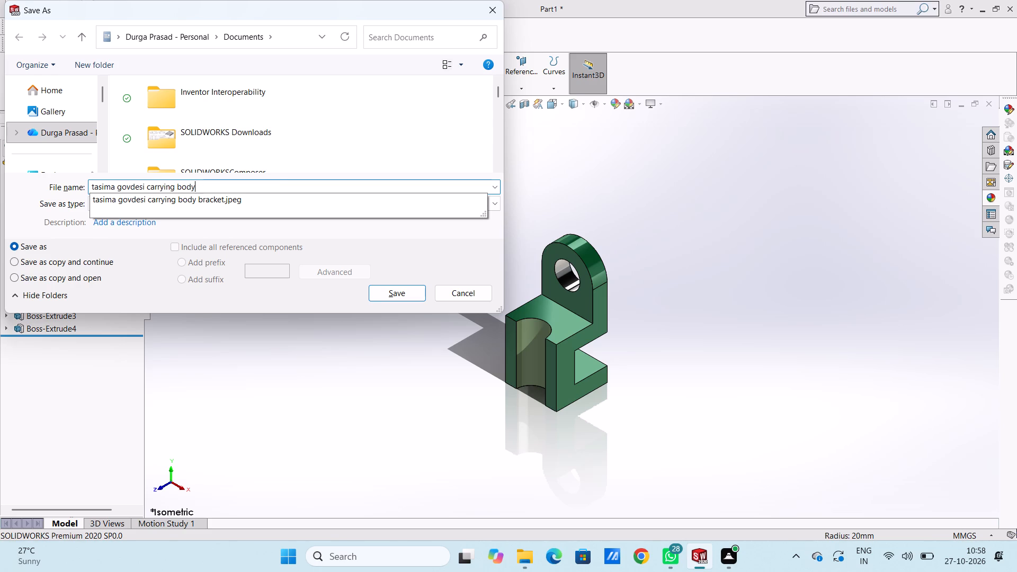
key("space")
type("b")
type("racket")
left_click(396, 293)
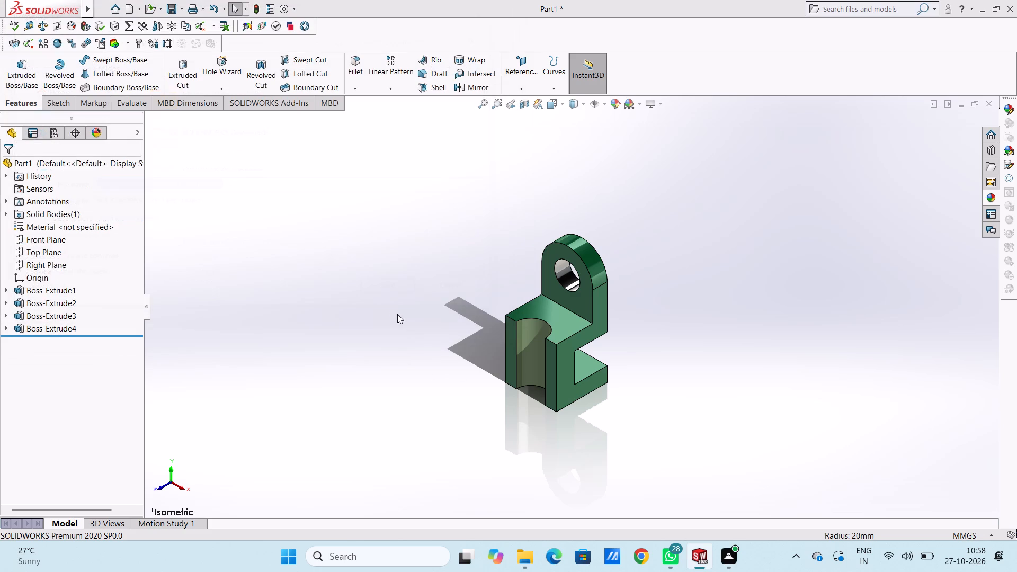